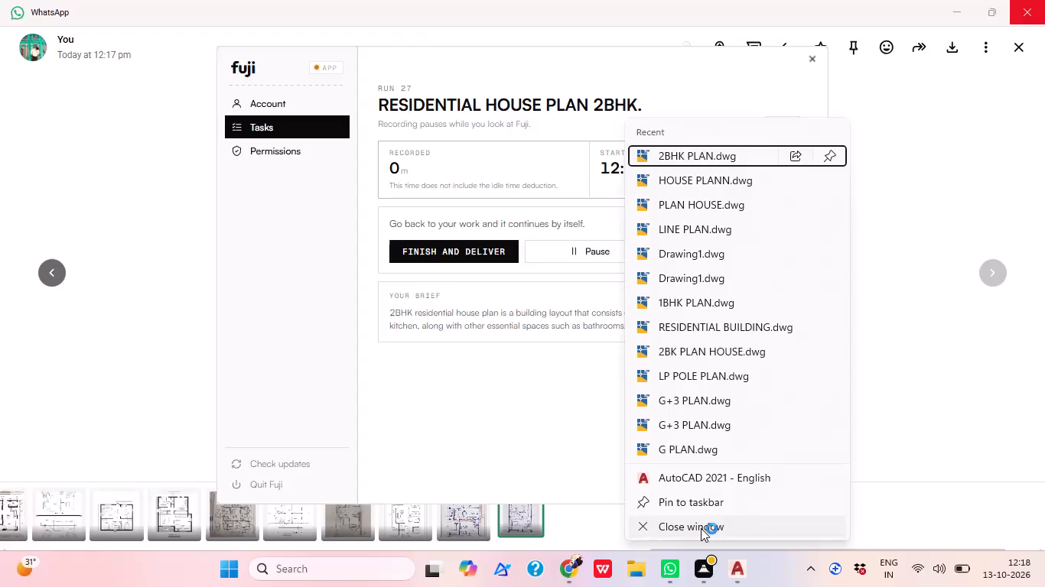
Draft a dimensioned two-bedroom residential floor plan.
Close AutoCAD with the open 2BHK PLAN drawing.
left_click(701, 528)
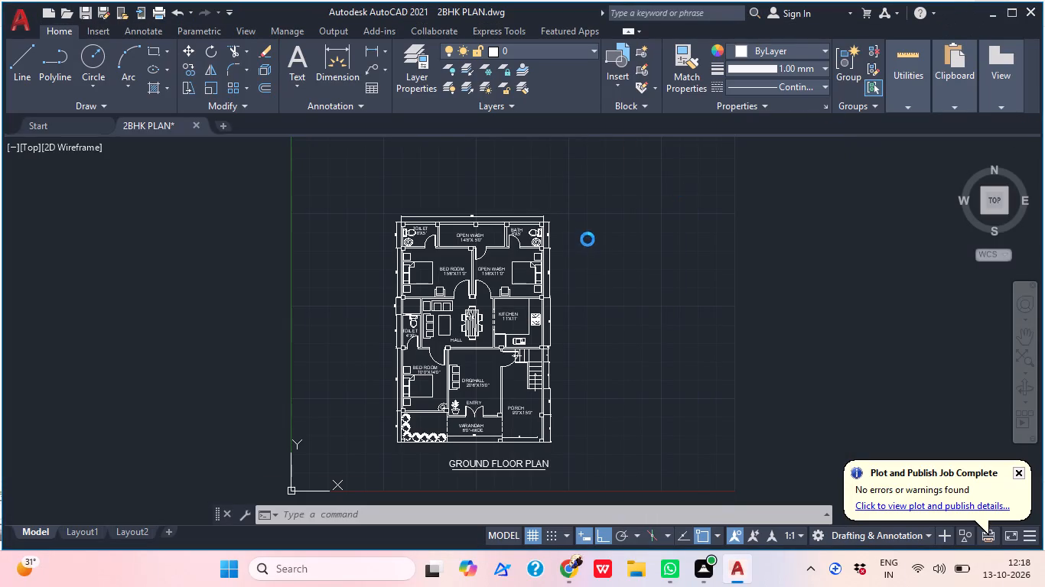
left_click(546, 310)
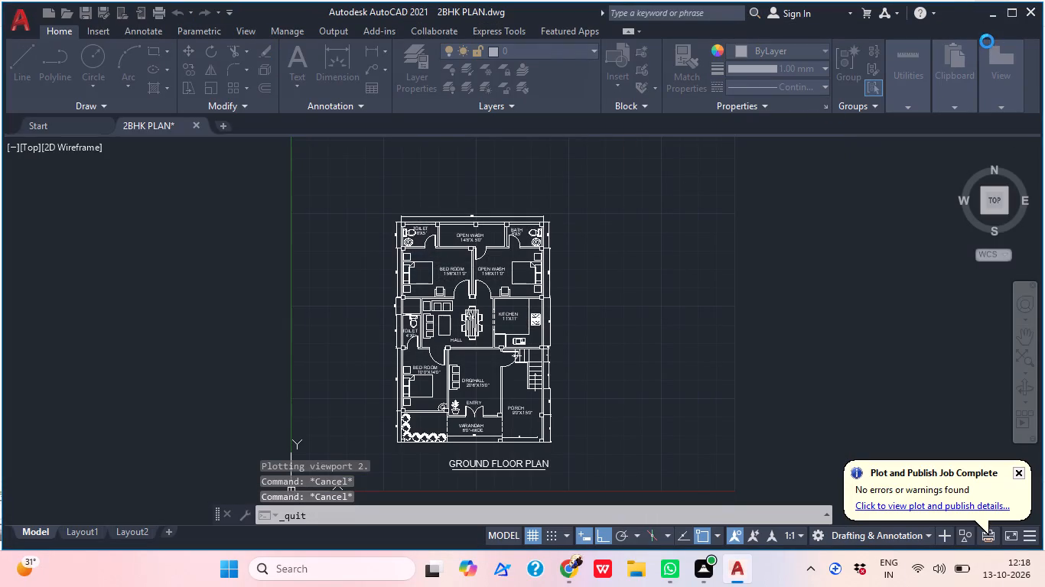
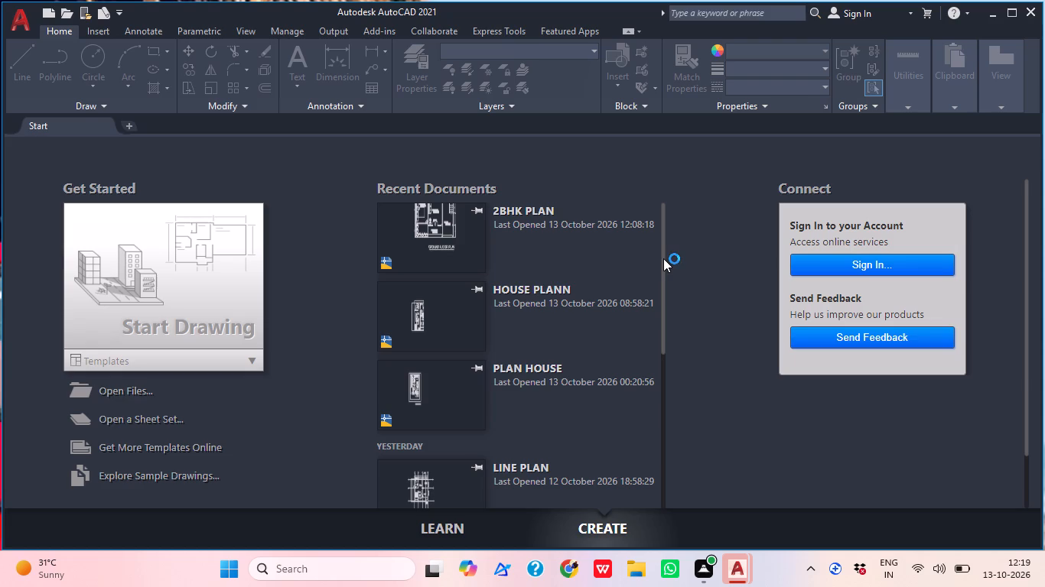
Start a new blank drawing.
type("UN")
left_click(263, 256)
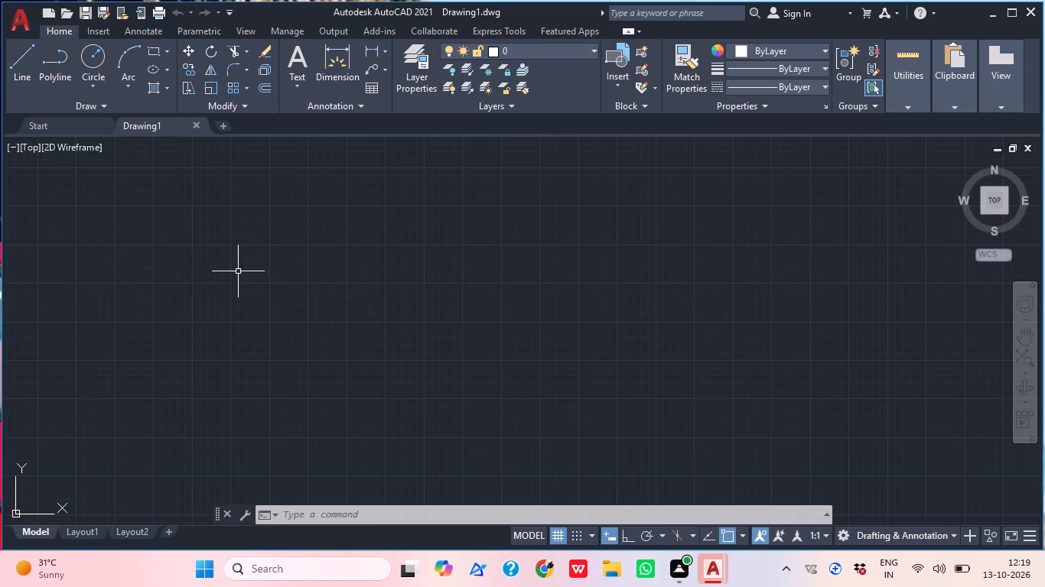
Configure the drawing units to Engineering length with 0'-0" precision and an insertion scale of inches.
type("UN")
key("space")
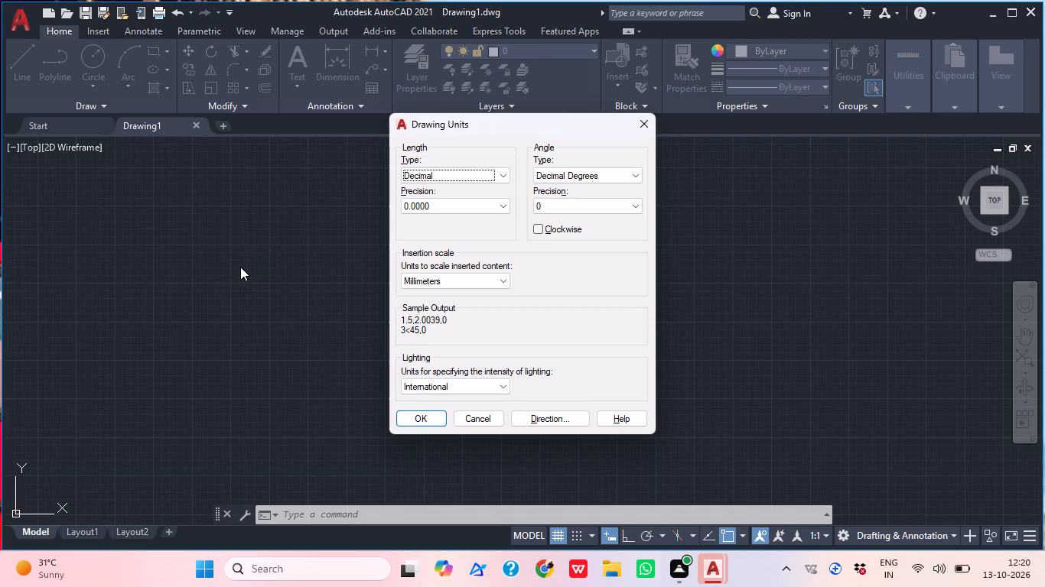
left_click(444, 168)
left_click(436, 209)
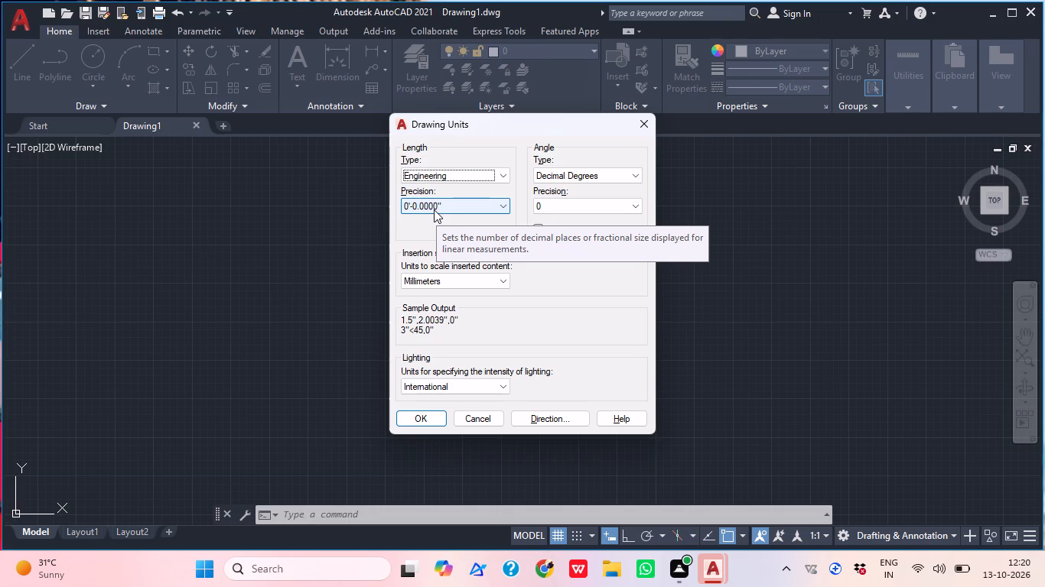
left_click_drag(434, 212, 391, 232)
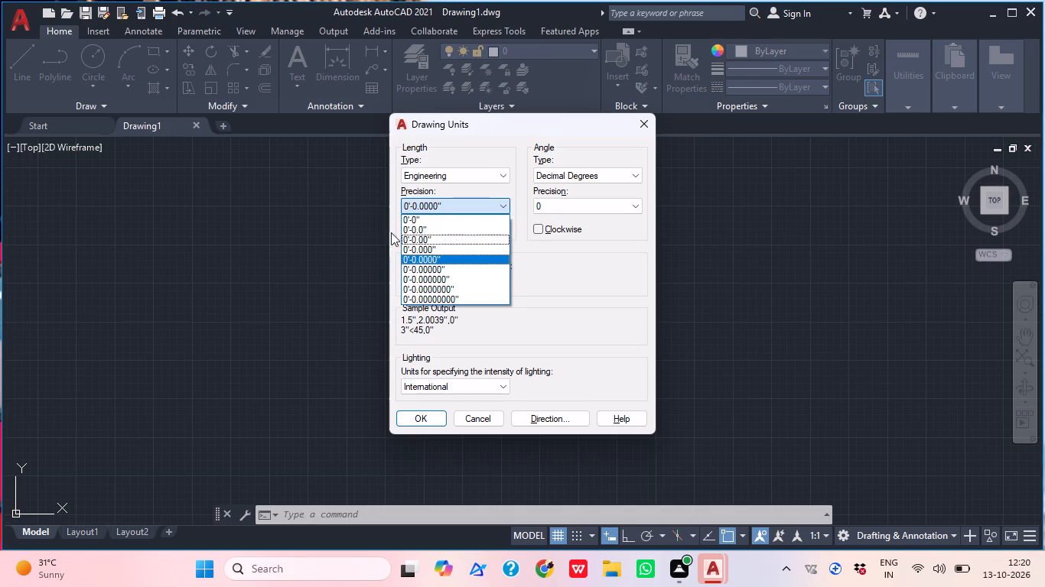
left_click_drag(391, 232, 142, 586)
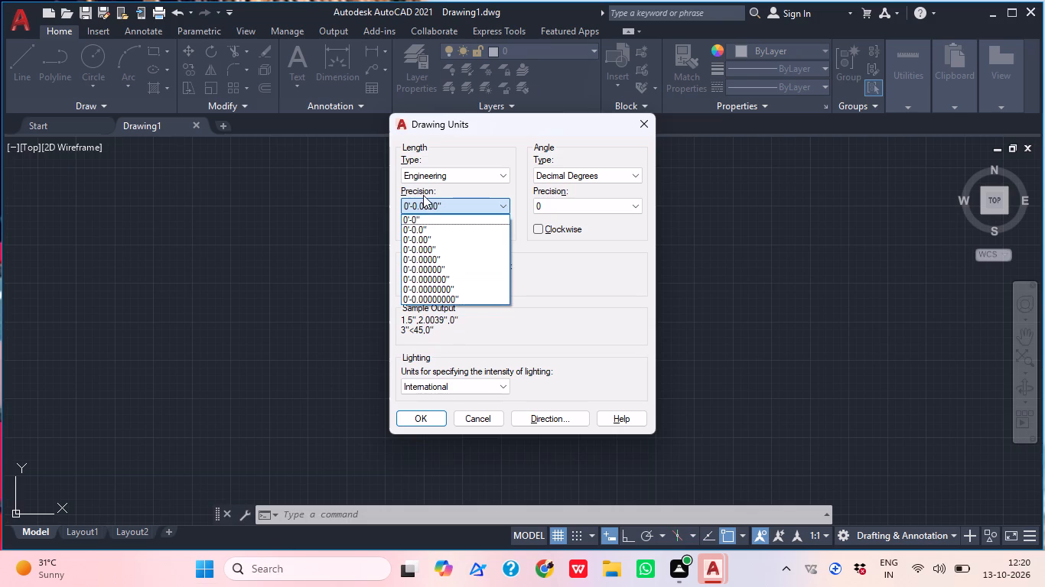
left_click(417, 215)
left_click(424, 278)
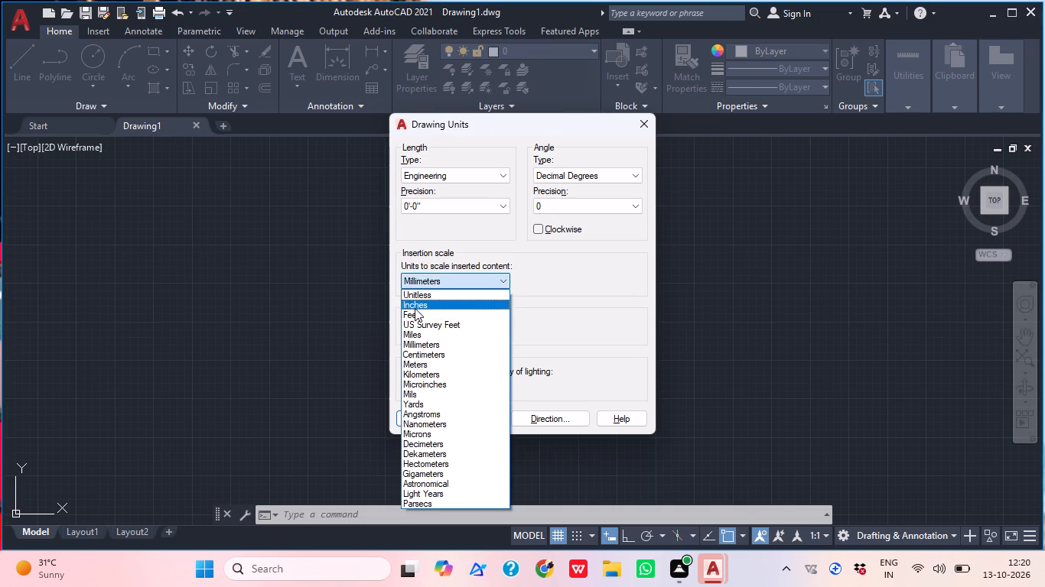
left_click(415, 308)
left_click(426, 423)
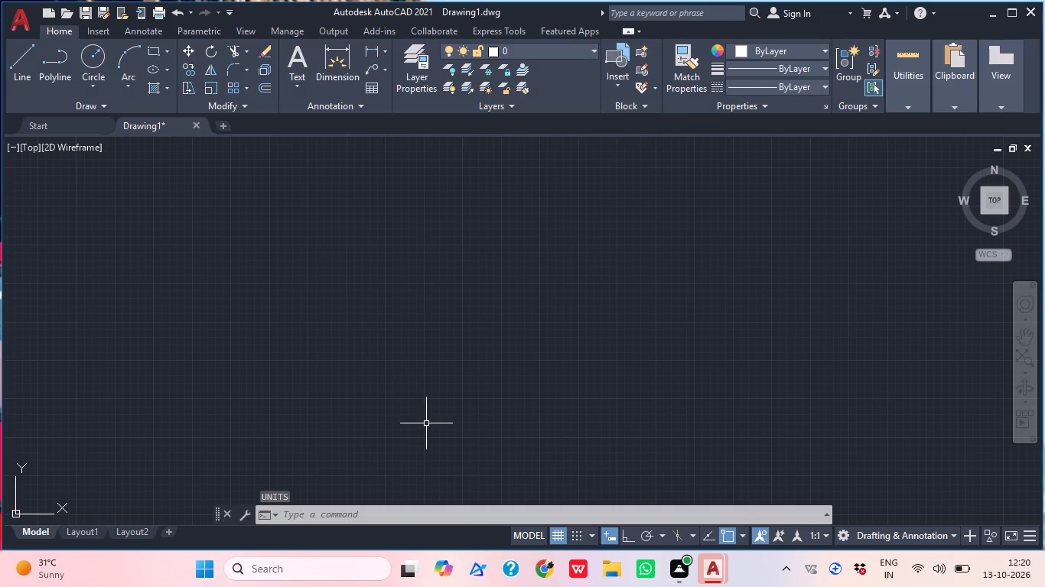
Modify the ISO-25 dimension style's primary units to Engineering format with 0'-0" precision and set the style current.
type("D")
key("space")
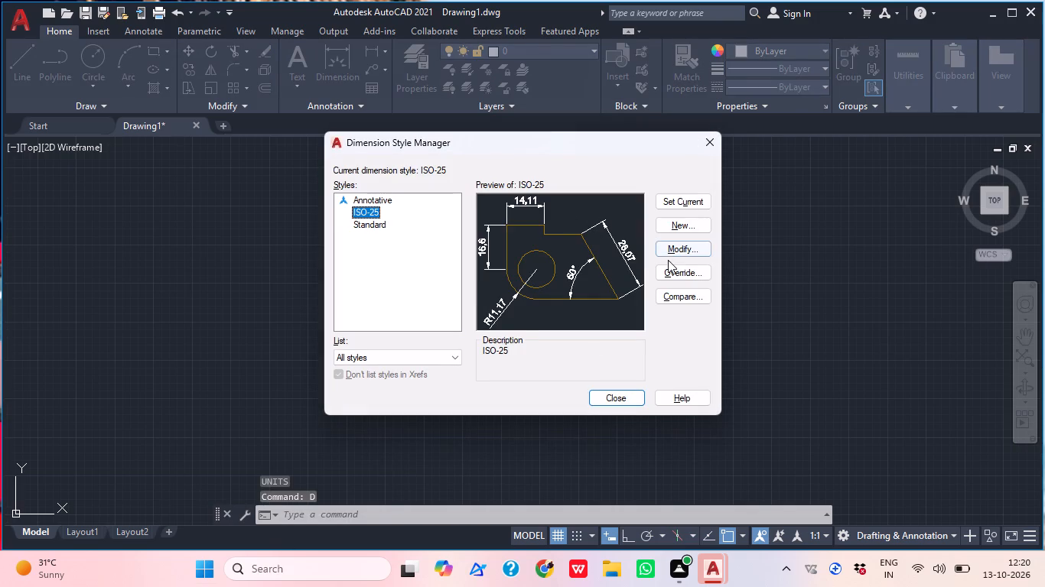
left_click(668, 254)
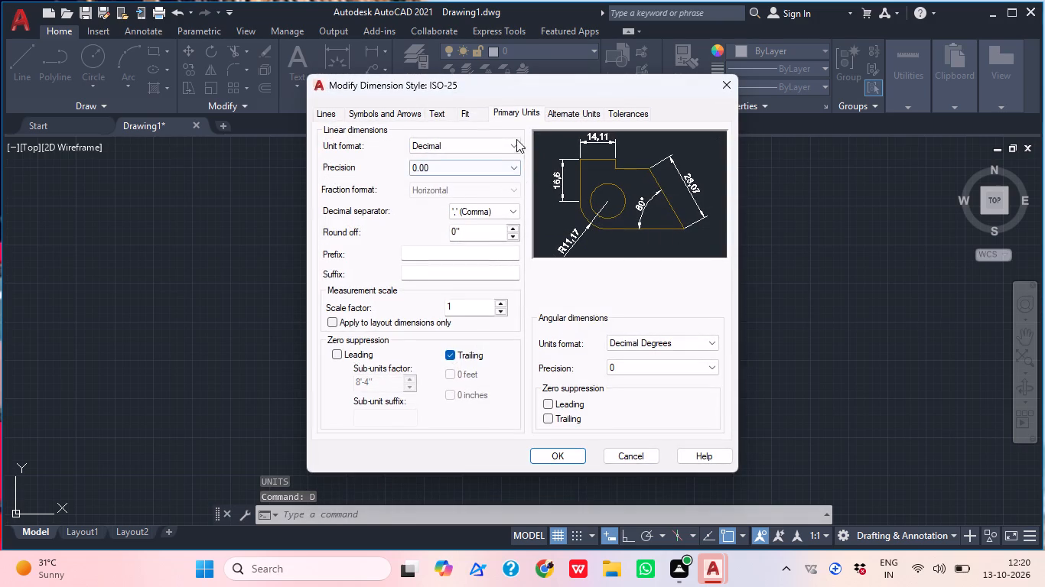
left_click(496, 144)
left_click(478, 180)
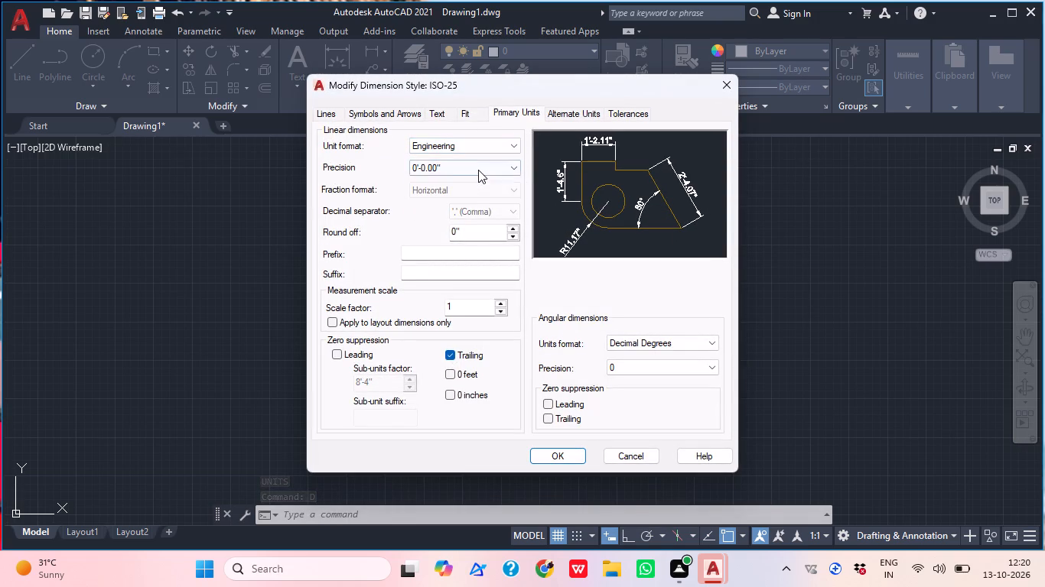
left_click(478, 170)
left_click(466, 180)
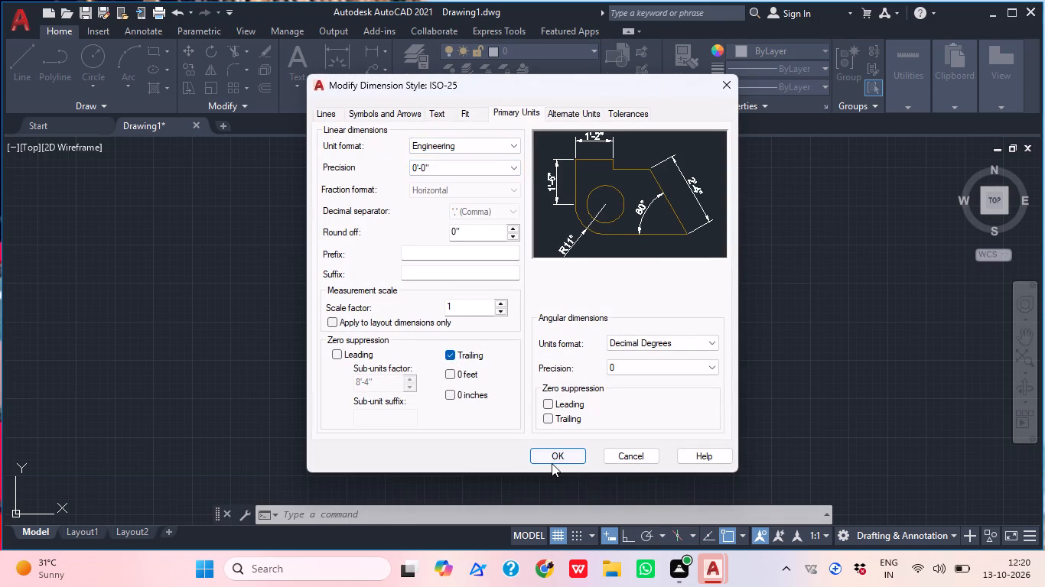
left_click(552, 463)
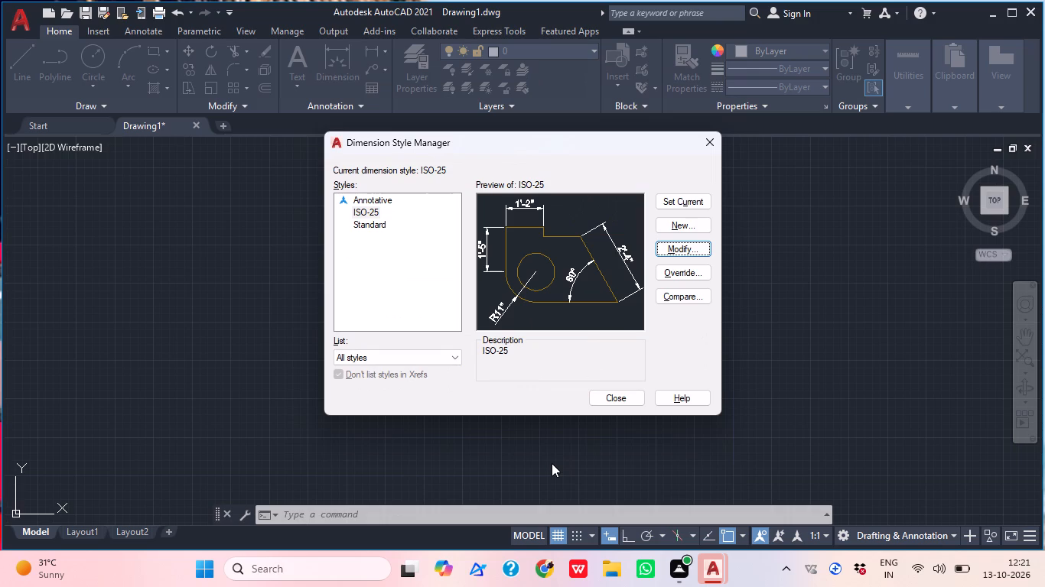
left_click(683, 203)
left_click(682, 205)
left_click(682, 205)
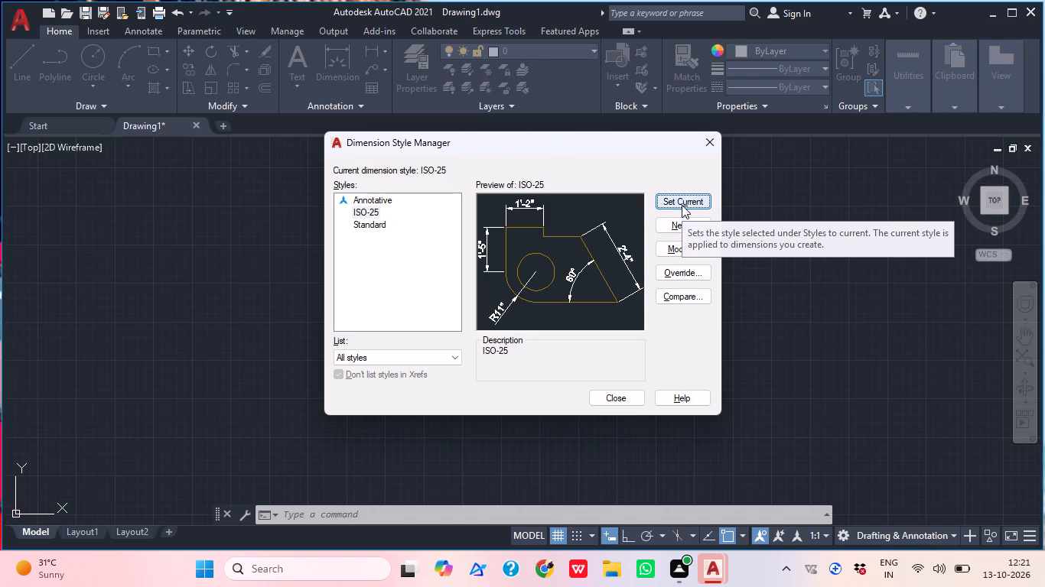
left_click(621, 404)
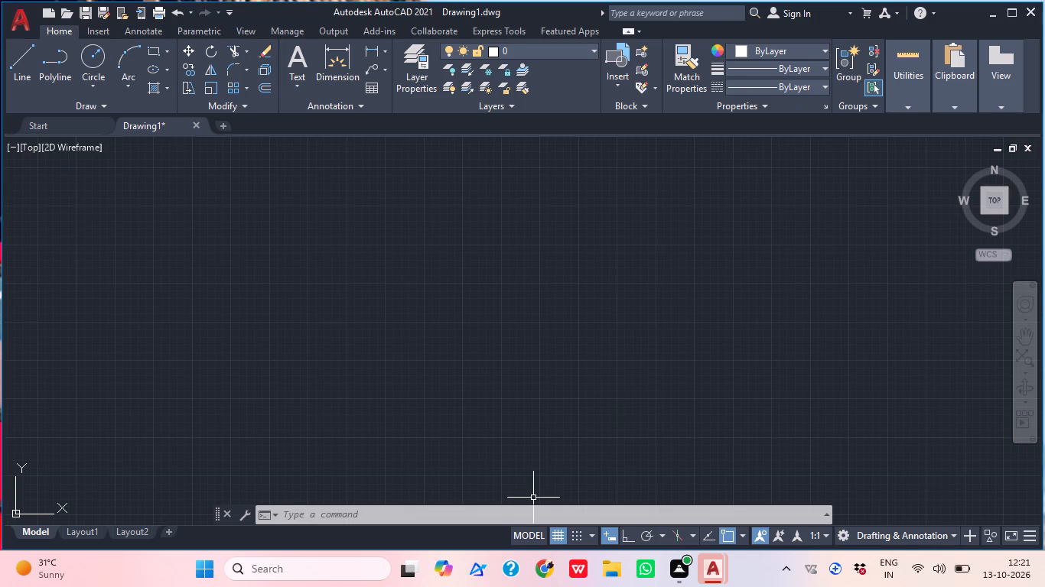
With Ortho on, draw one horizontal and one vertical construction line through a common point in the empty drawing.
scroll(522, 317, "down", 1)
middle_click_drag(522, 317, 530, 320)
key("Escape")
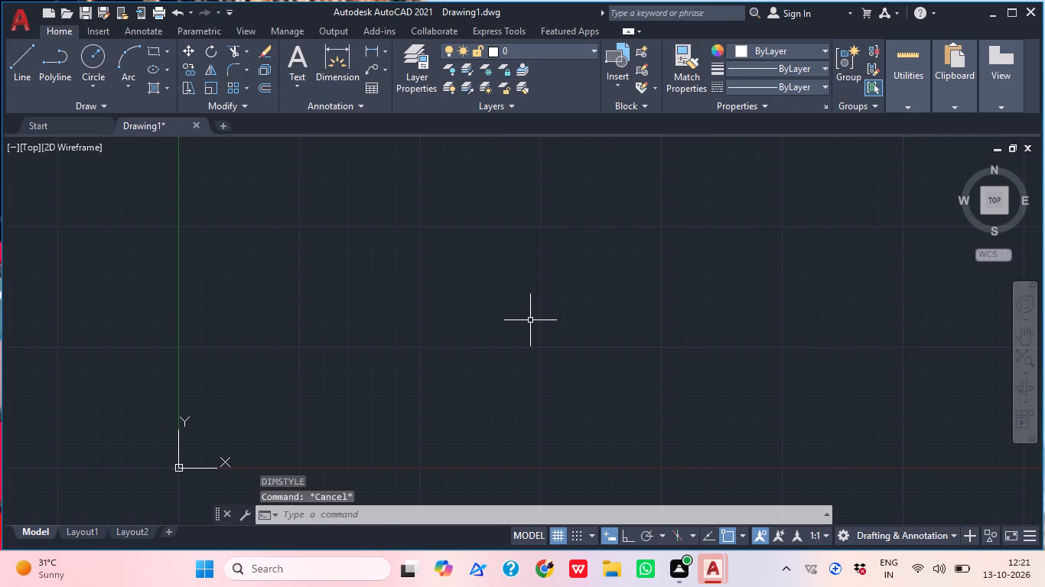
type("XL")
key("space")
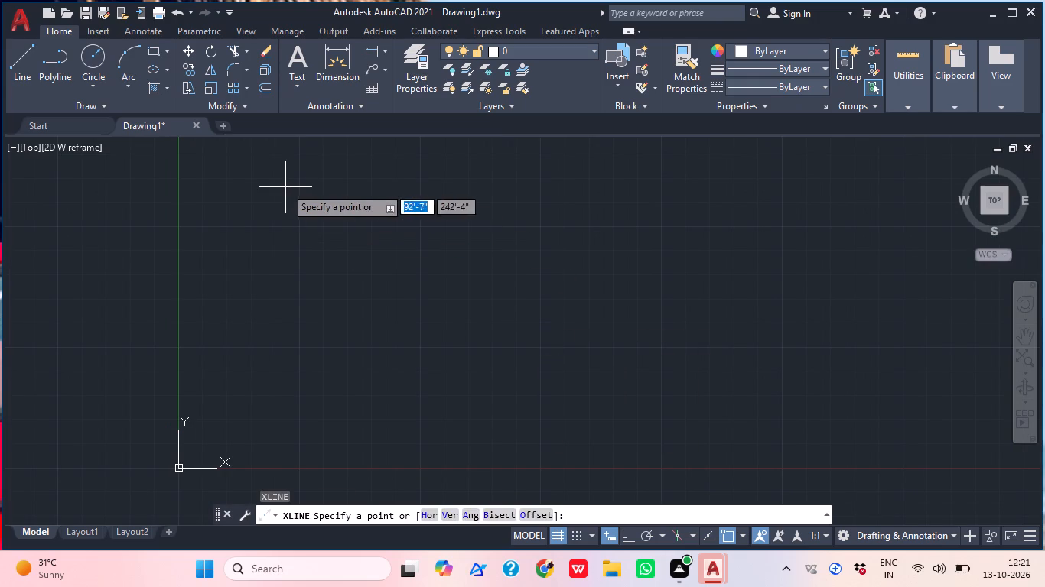
left_click(285, 190)
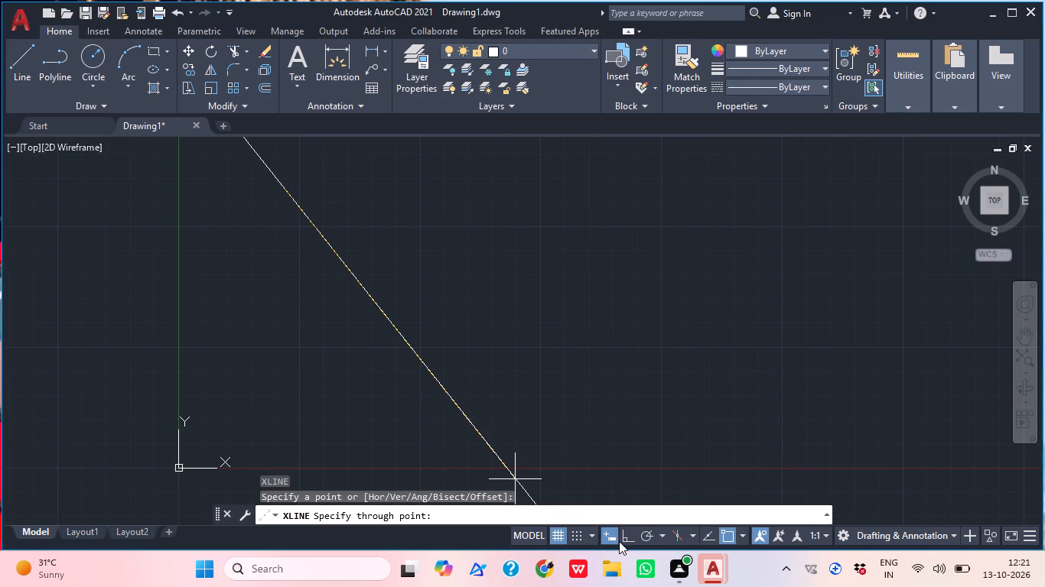
left_click(632, 537)
left_click(600, 345)
left_click(265, 313)
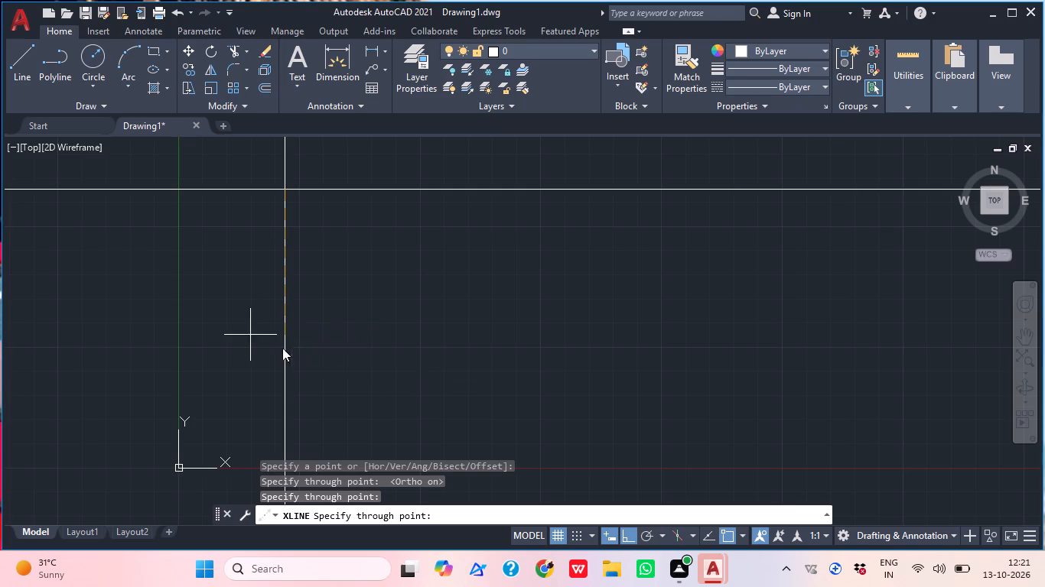
middle_click_drag(360, 382, 392, 420)
key("Escape")
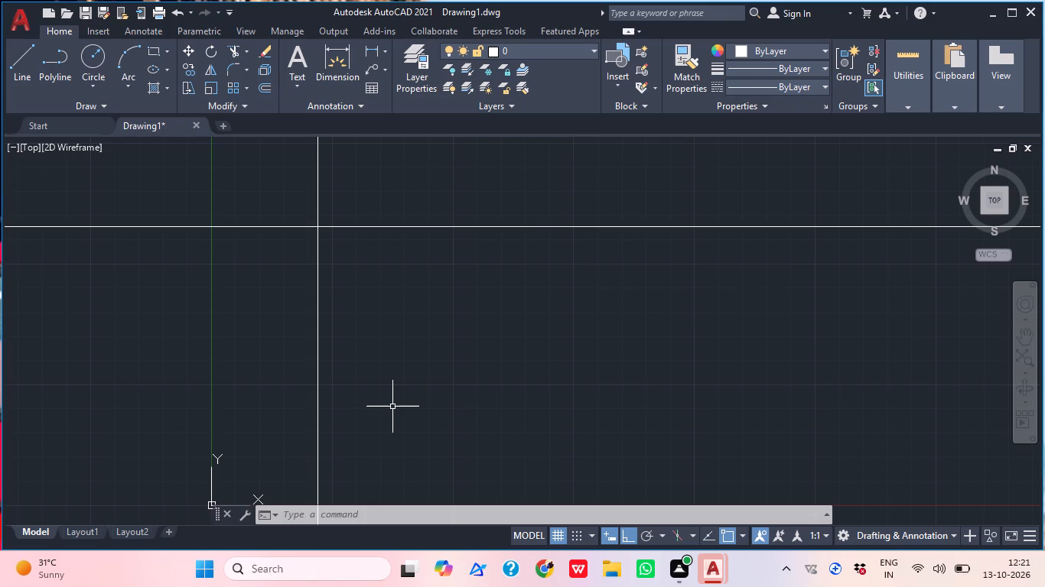
Offset the vertical construction line 9" to the right and the horizontal one 9" downward to form the outer wall thickness.
middle_click_drag(325, 321, 336, 381)
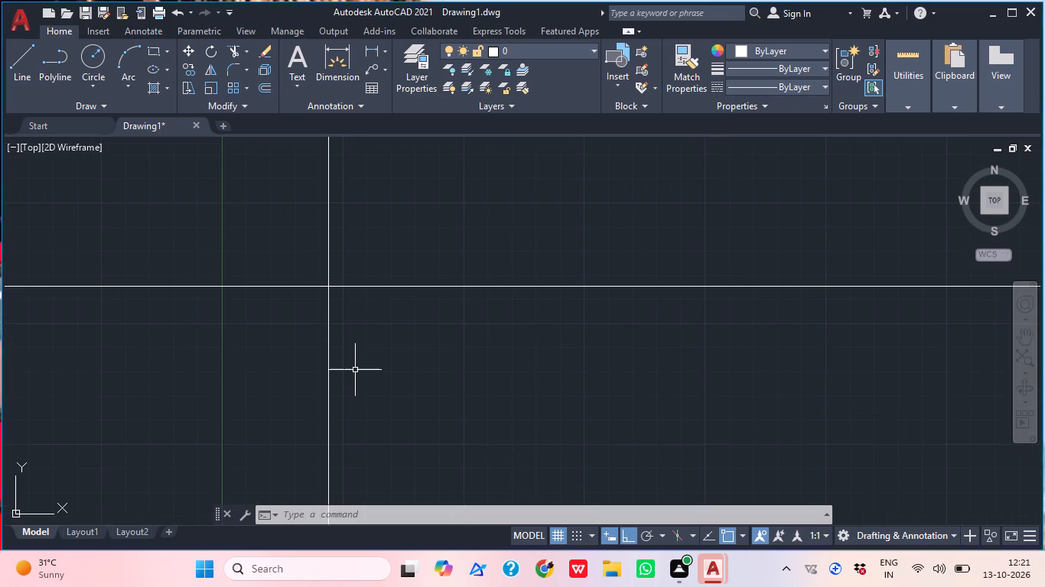
type("O")
key("space")
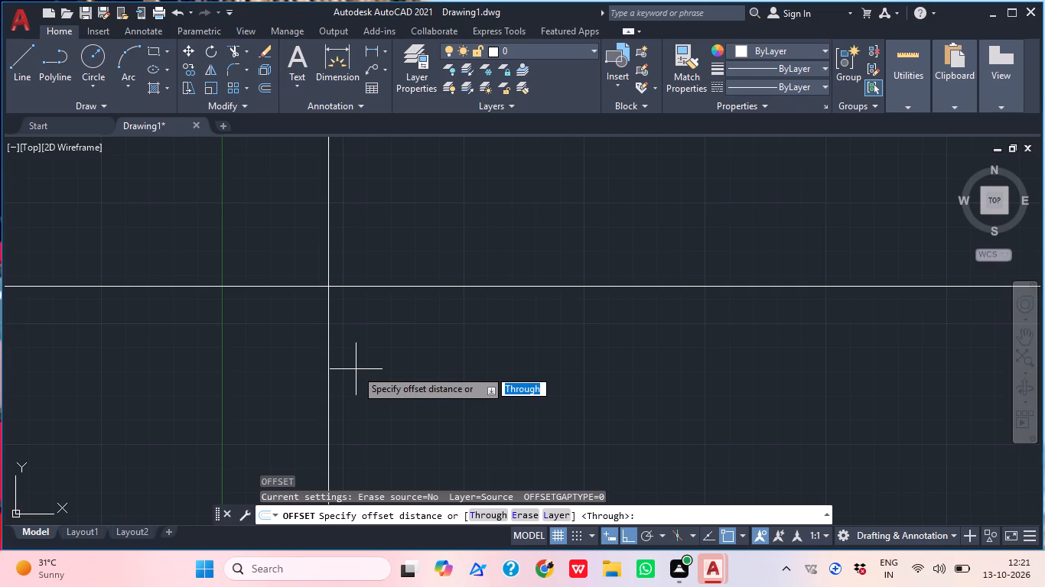
key("9")
key("shift+quotedbl")
key("Return")
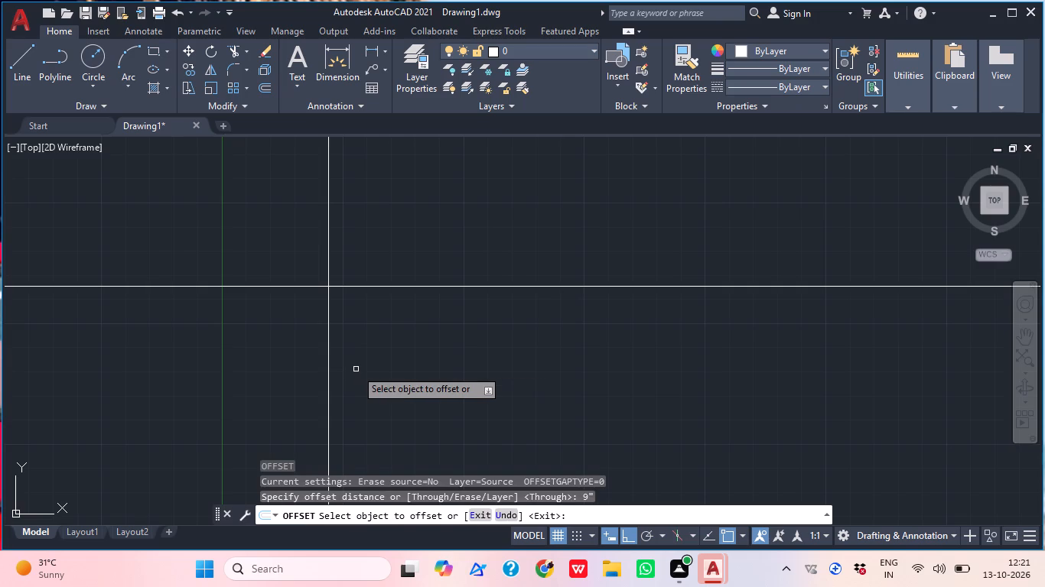
left_click(327, 354)
left_click(394, 356)
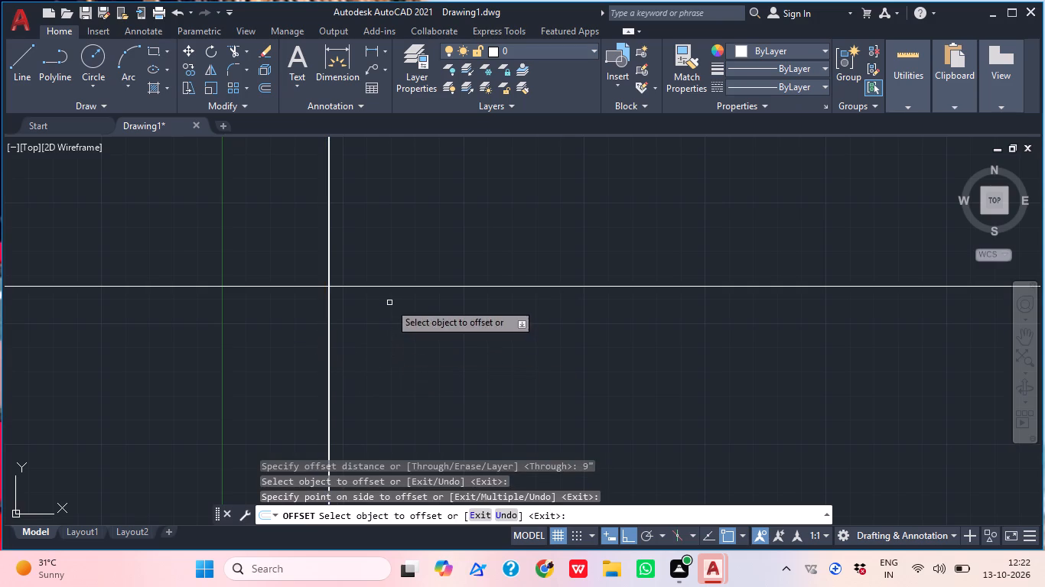
left_click(351, 285)
left_click(350, 340)
key("Escape")
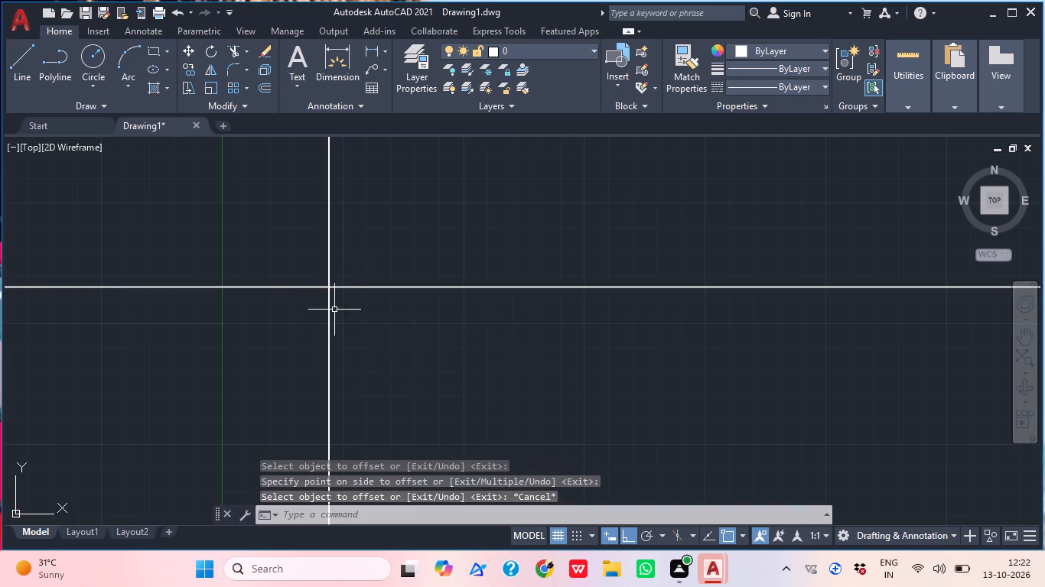
Trim the vertical lines above and the horizontal lines left of the intersection to form the top-left wall corner.
scroll(332, 290, "up", 6)
middle_click_drag(332, 286, 429, 415)
scroll(429, 415, "up", 3)
middle_click_drag(409, 426, 314, 263)
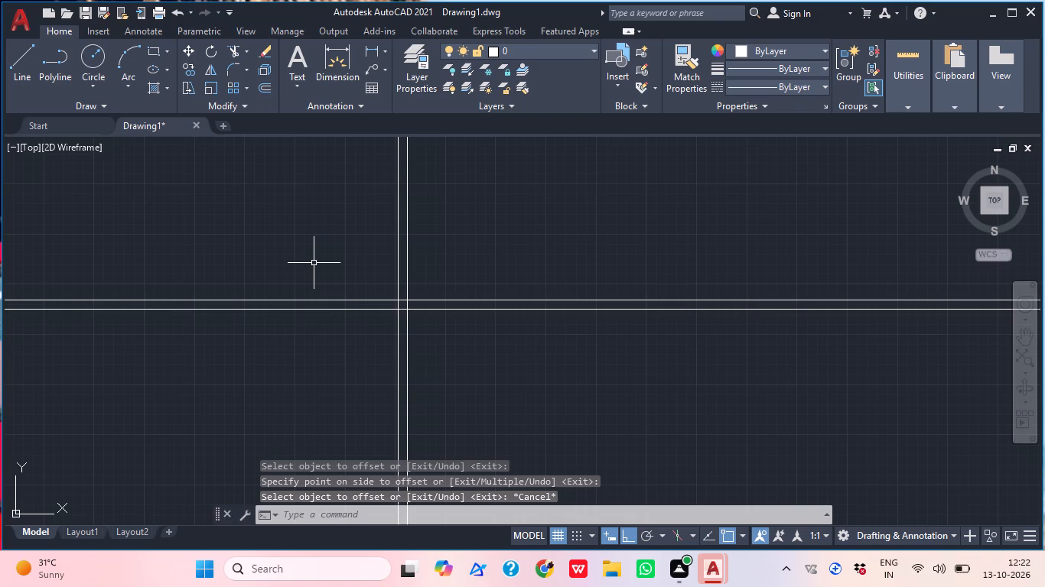
key("t")
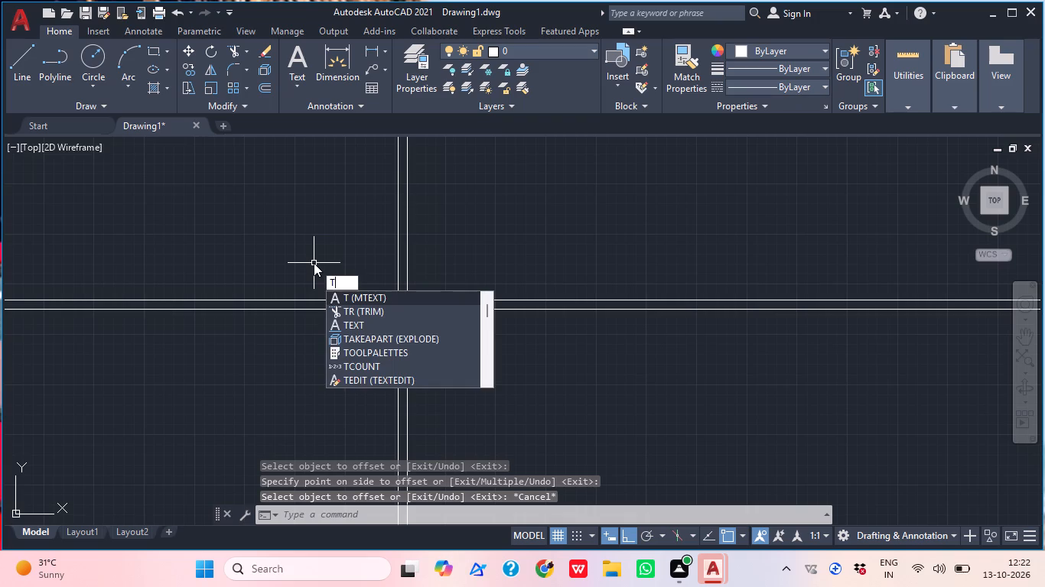
type("R")
key("space")
left_click(444, 246)
left_click(366, 252)
left_click(327, 318)
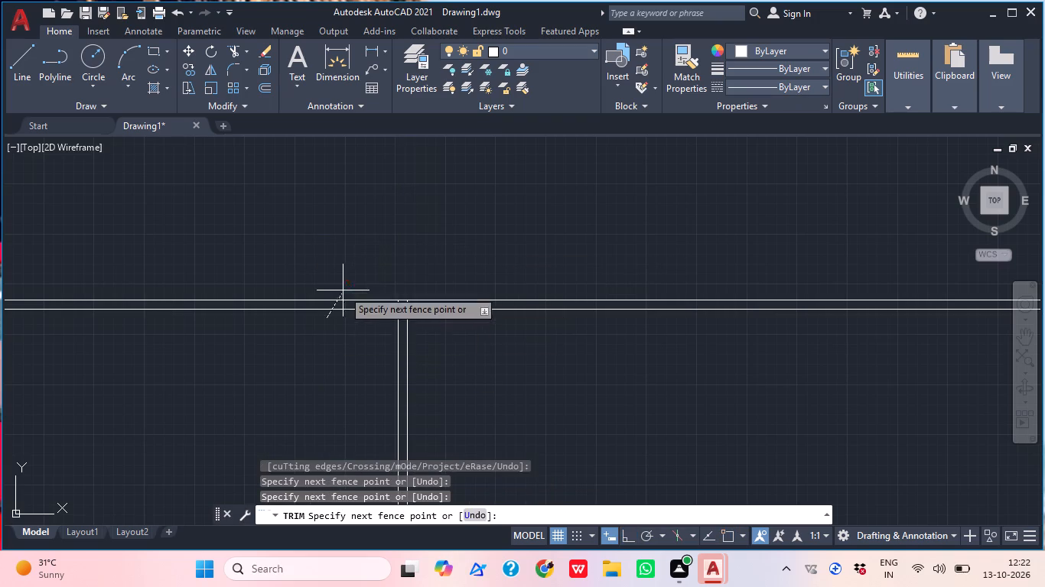
left_click(346, 277)
middle_click_drag(457, 344, 424, 329)
key("Escape")
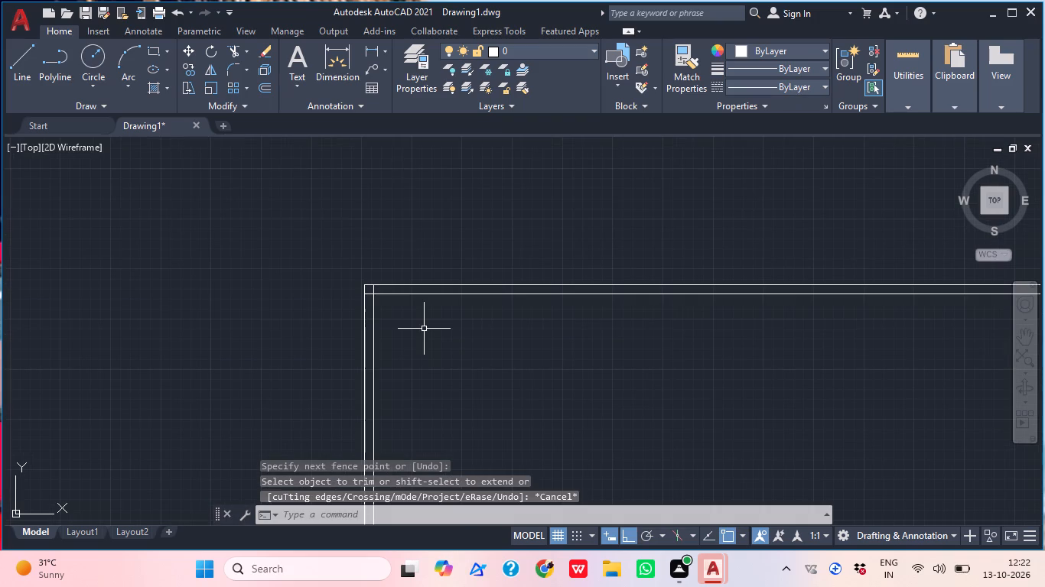
Offset the inner line of the left wall 10' to the right to mark the first room's width.
type("O")
key("space")
scroll(403, 329, "up", 3)
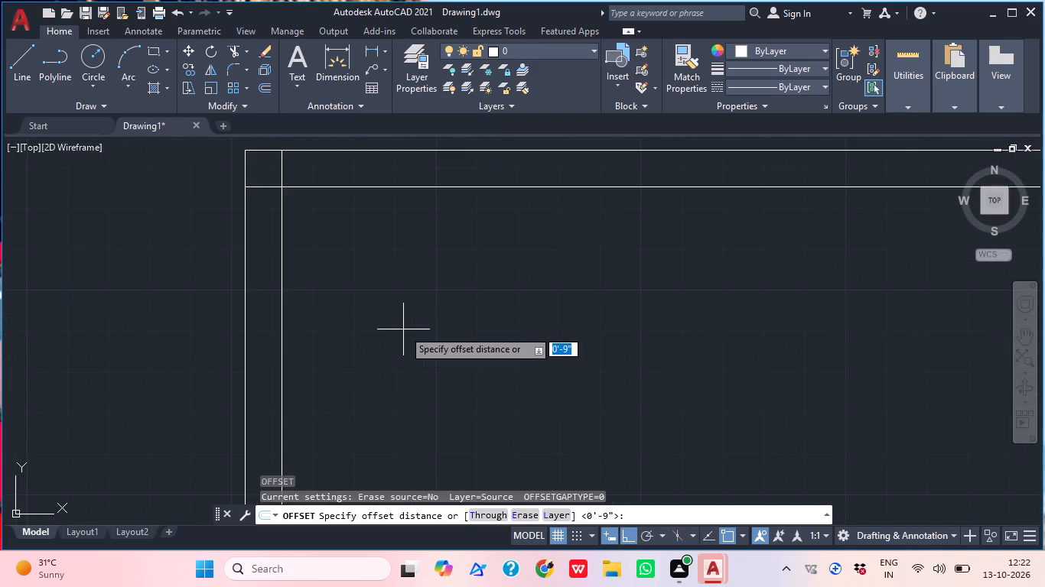
middle_click_drag(404, 336, 417, 400)
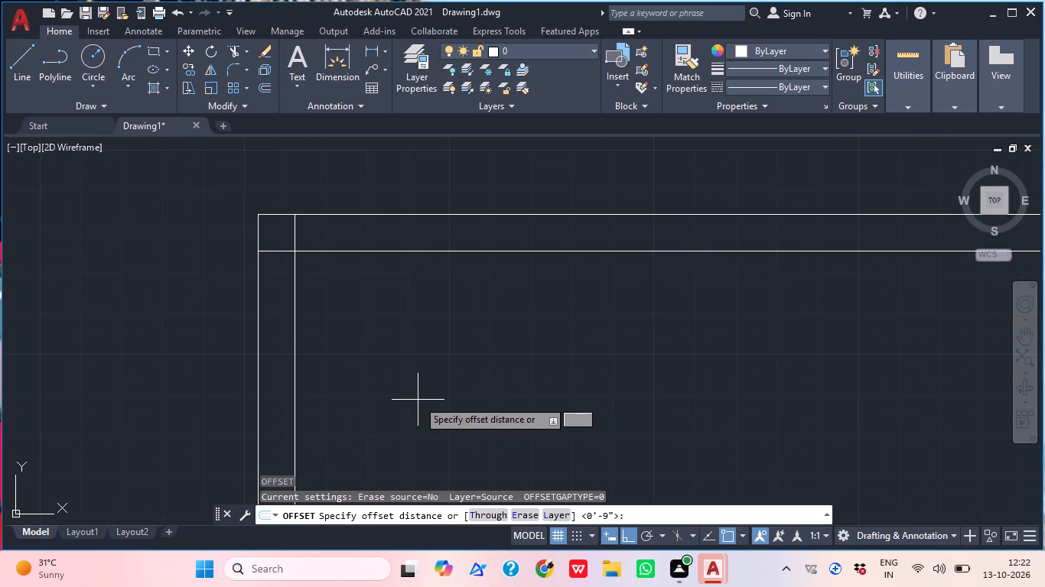
type("10")
key("apostrophe")
key("Return")
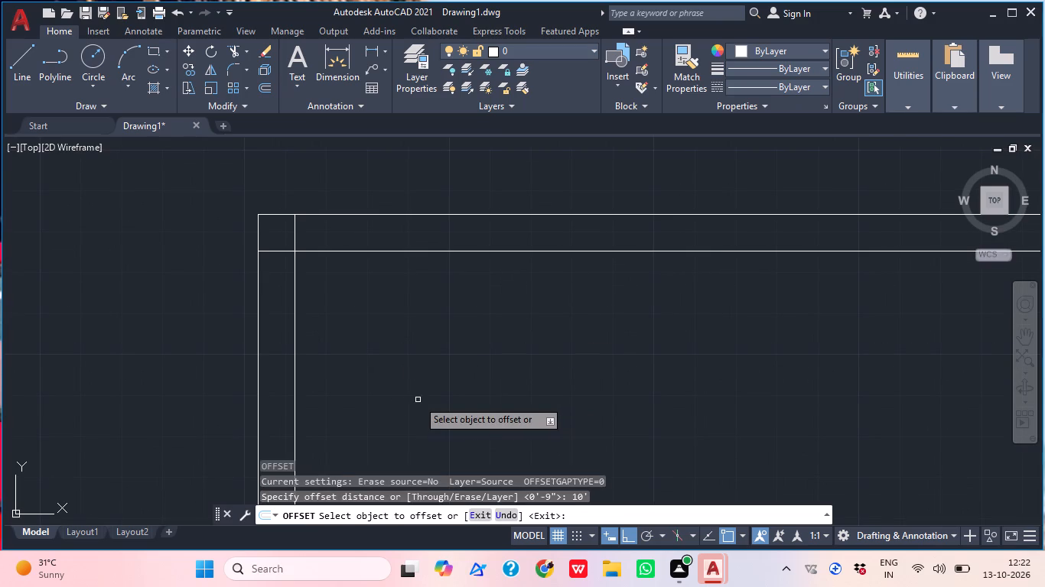
left_click(295, 377)
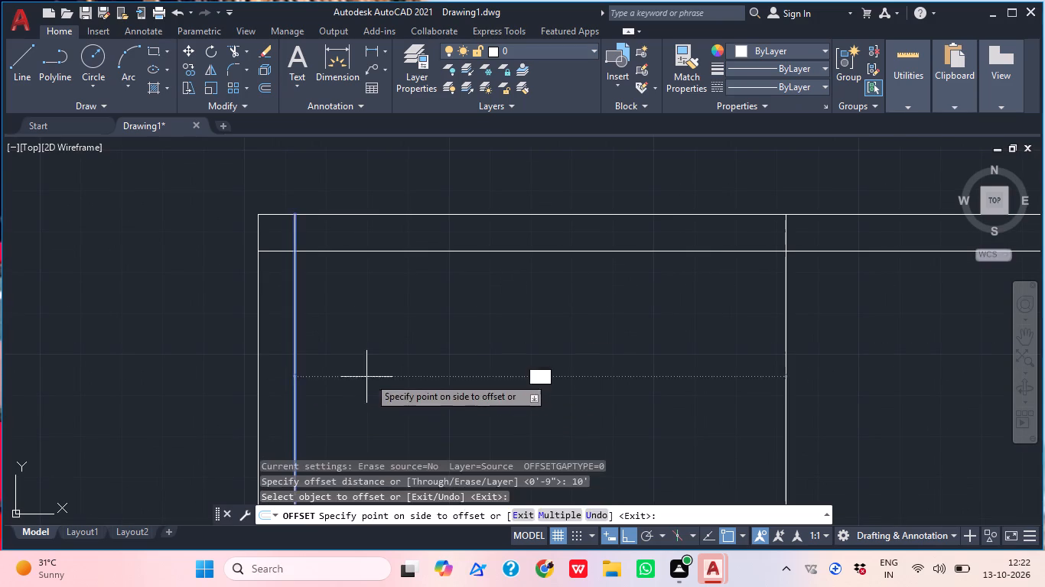
left_click(377, 377)
middle_click_drag(438, 388, 293, 412)
key("space")
Offset the line marking the first room's width 9" to the right to form the partition wall.
key("space")
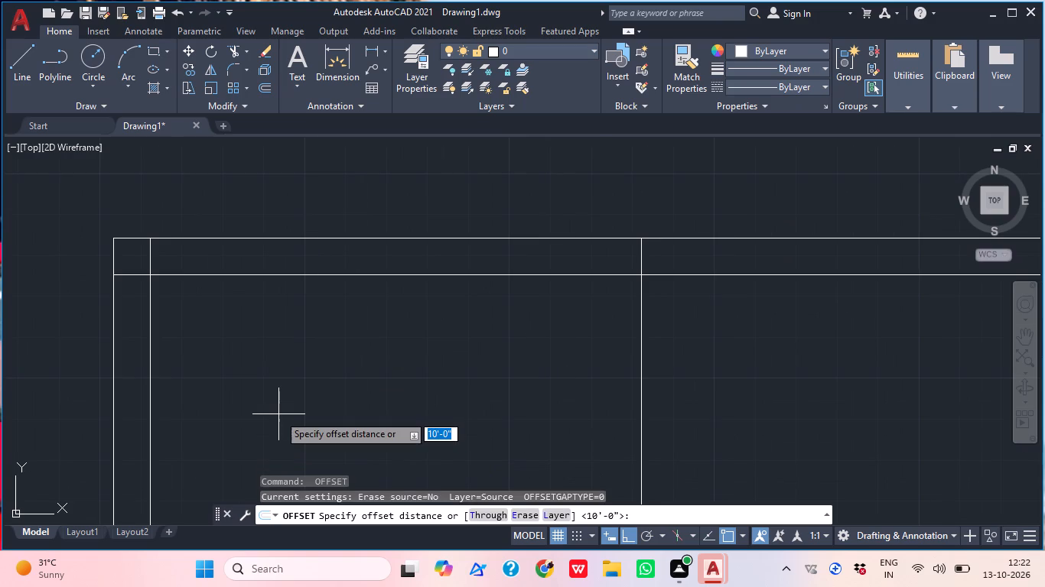
type("9\"")
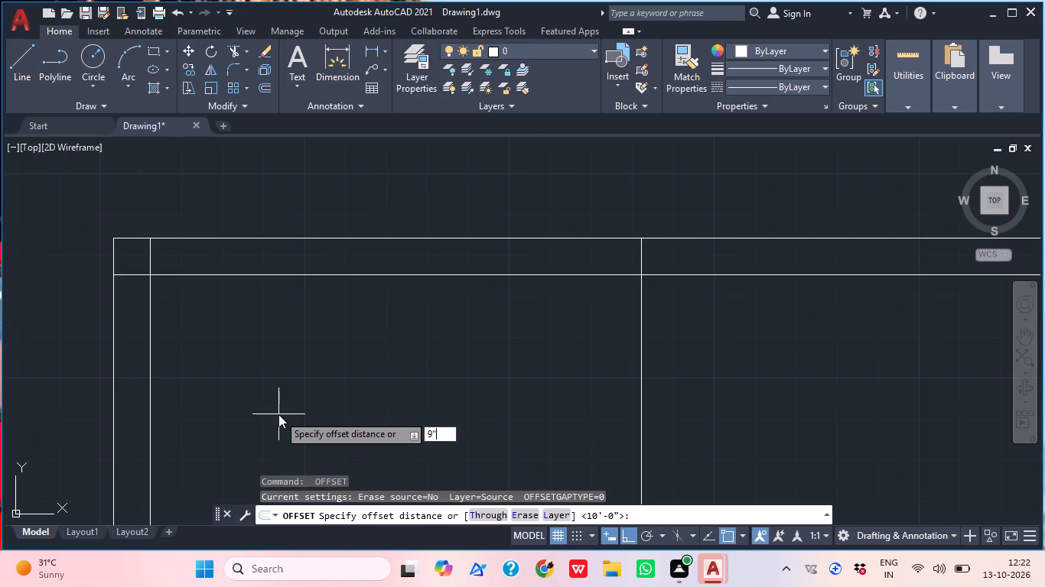
key("Return")
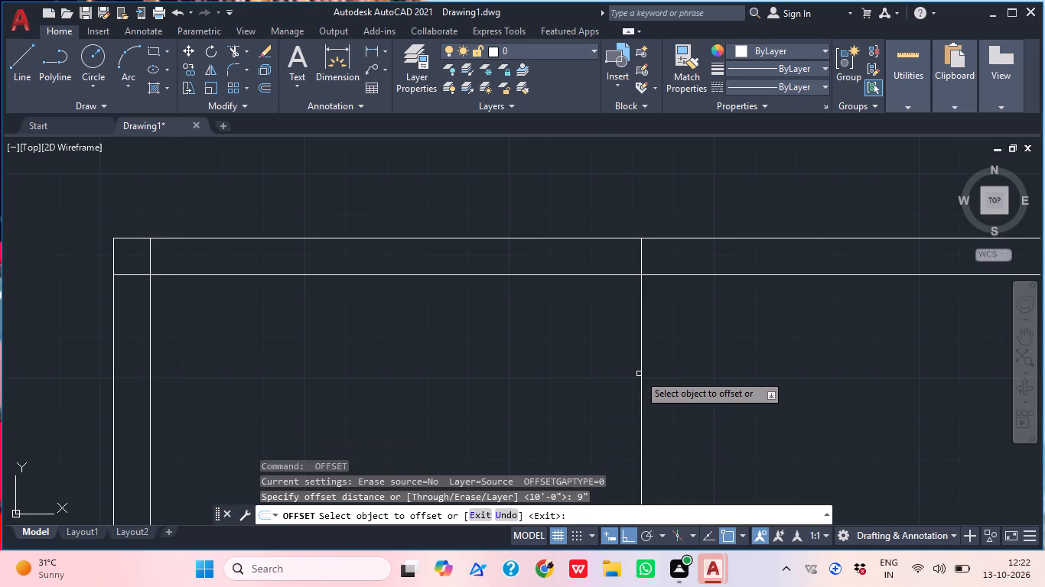
left_click(639, 374)
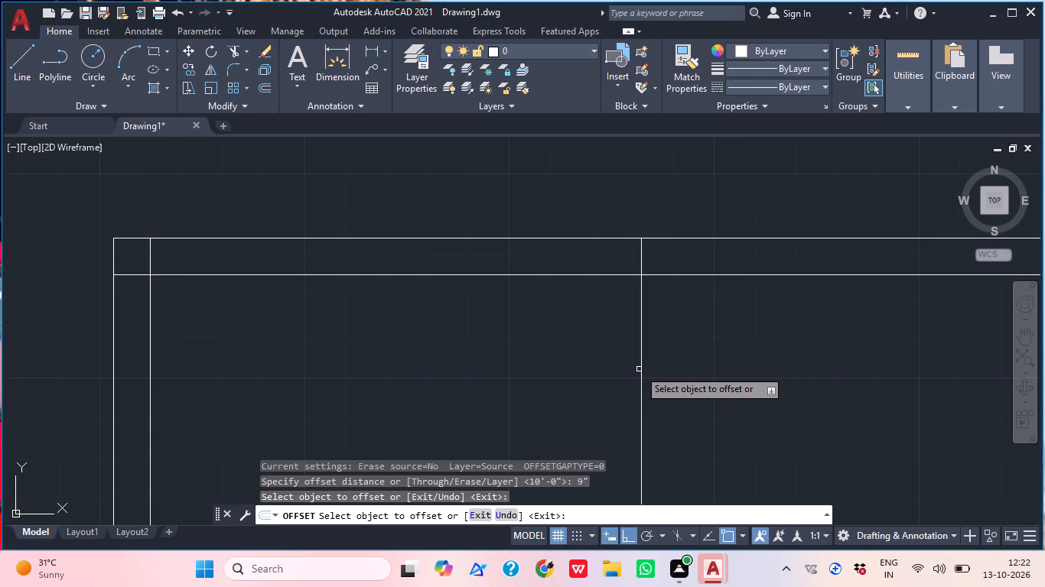
left_click(643, 371)
left_click(661, 371)
scroll(666, 374, "down", 1)
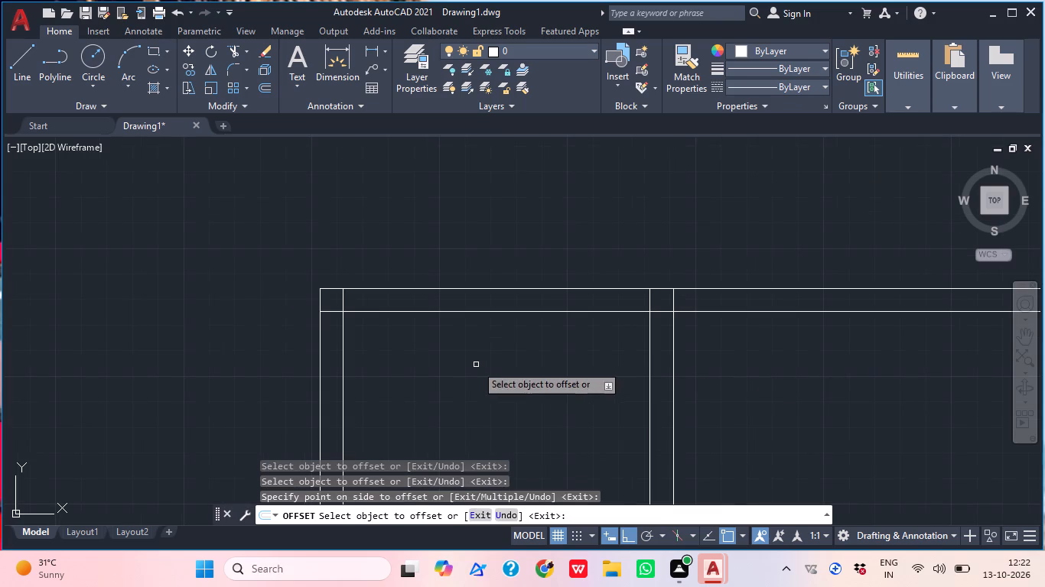
key("space")
Offset the right-hand line of the partition wall 5'9" to the right to mark the second room's width.
key("space")
middle_click_drag(571, 386, 360, 365)
scroll(415, 361, "down", 1)
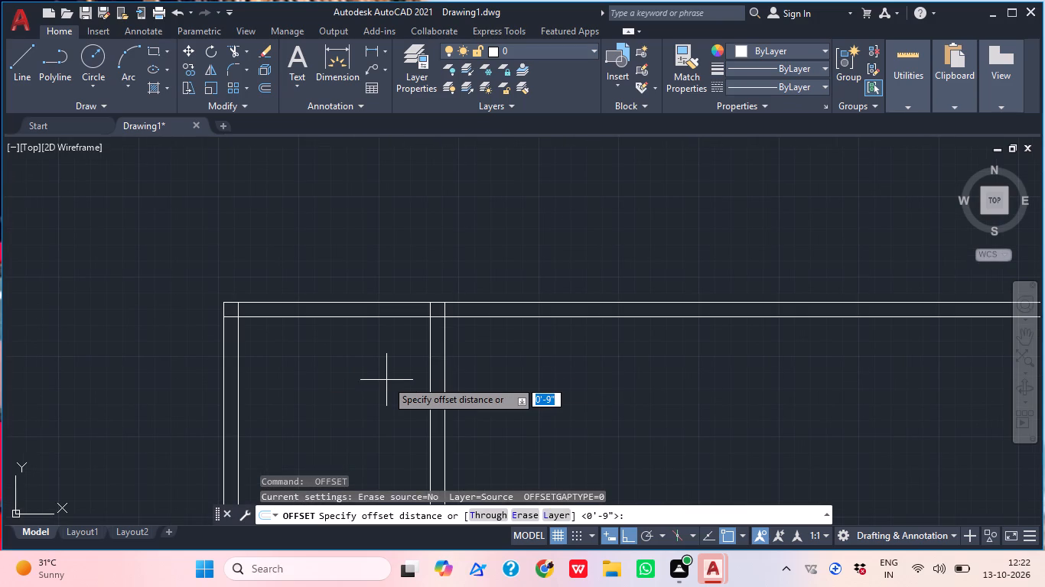
type("5'")
key("shift+quotedbl")
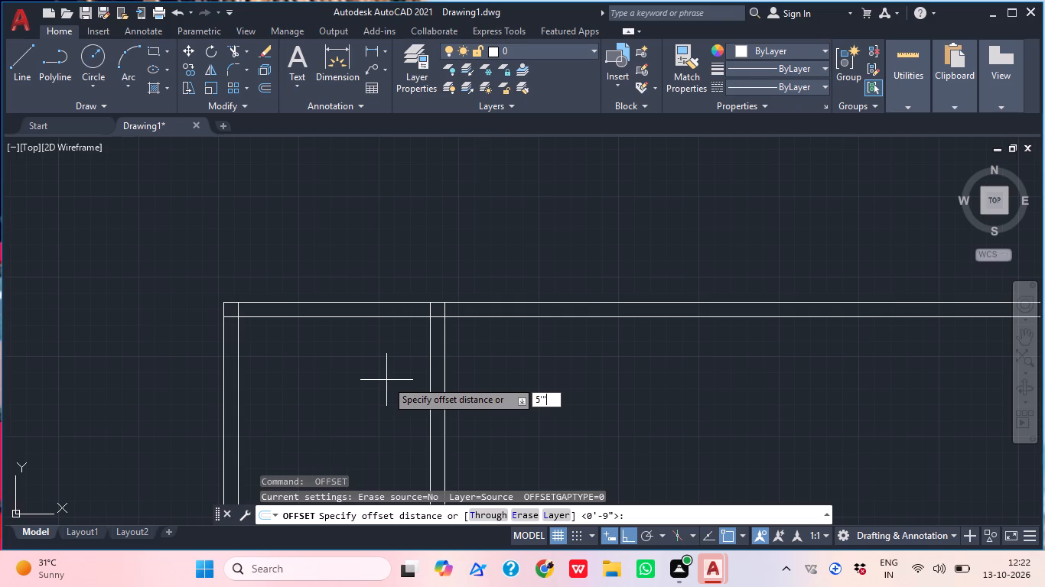
key("BackSpace")
type("9\"")
key("Return")
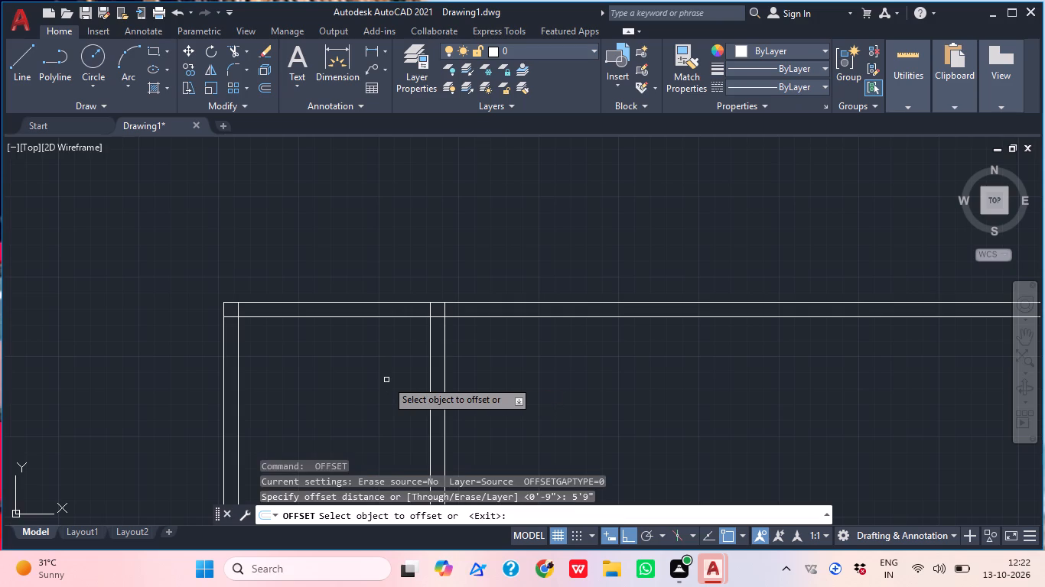
left_click(447, 393)
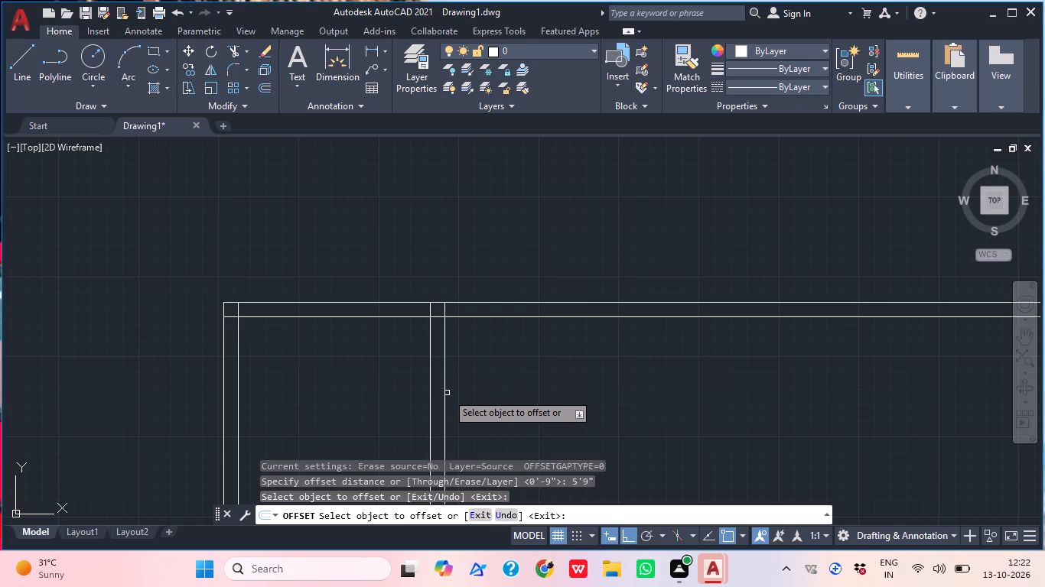
left_click(444, 392)
left_click_drag(506, 386, 435, 381)
key("space")
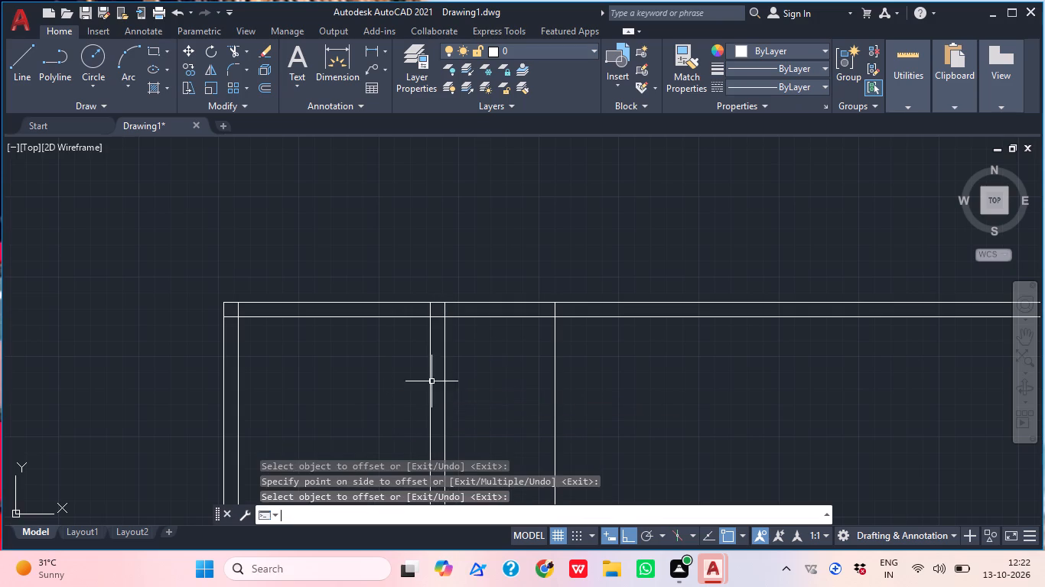
Offset the line marking the second room's width 9" to the right to form the right outer wall.
middle_click_drag(497, 391, 409, 374)
key("space")
type("9\"")
key("Return")
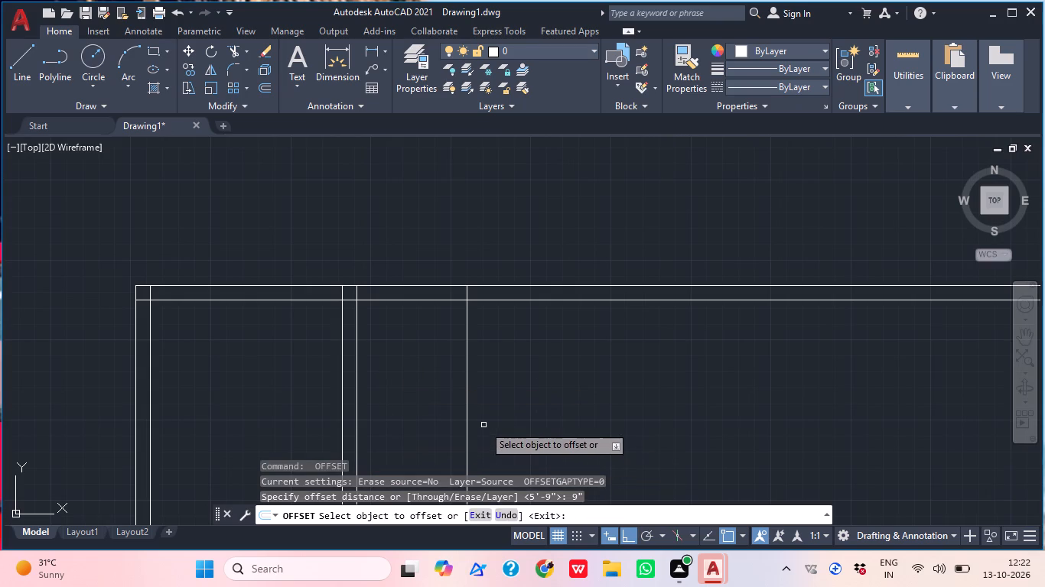
left_click(469, 409)
left_click(571, 401)
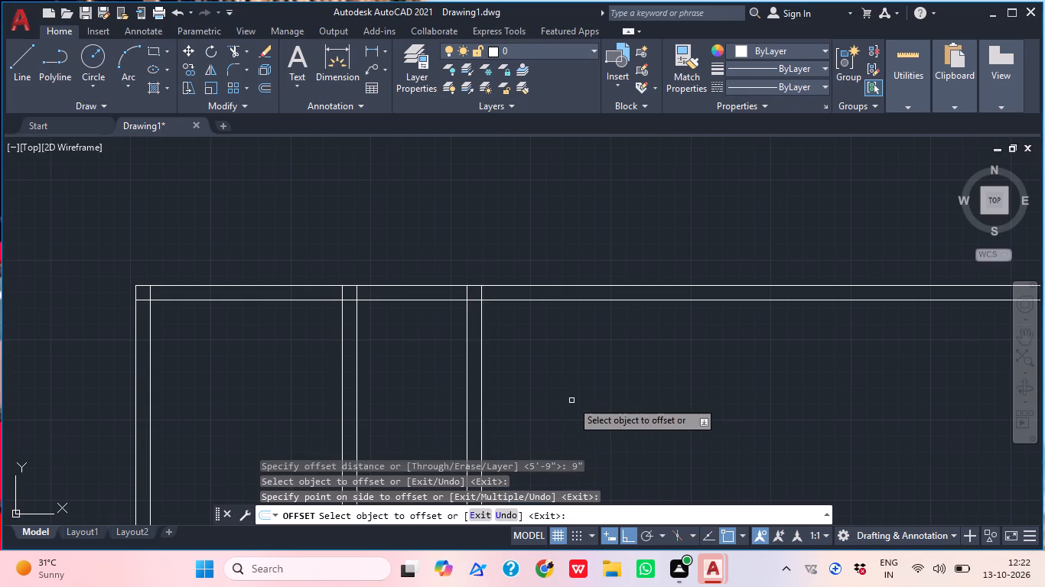
middle_click_drag(554, 392, 554, 347)
key("Escape")
Trim both horizontal top-wall lines where they extend beyond the right outer wall.
type("TR")
key("space")
left_click_drag(555, 334, 555, 326)
left_click(519, 199)
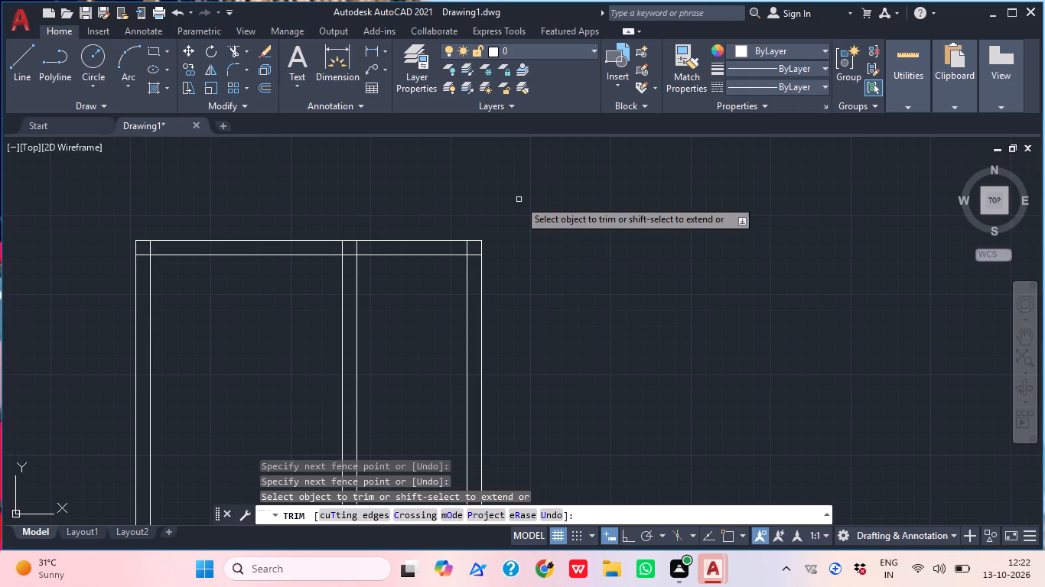
key("Escape")
Offset the inner line of the top wall 10' downward to mark the depth of the rooms.
scroll(473, 260, "down", 1)
middle_click_drag(479, 264, 552, 281)
middle_click_drag(565, 350, 578, 349)
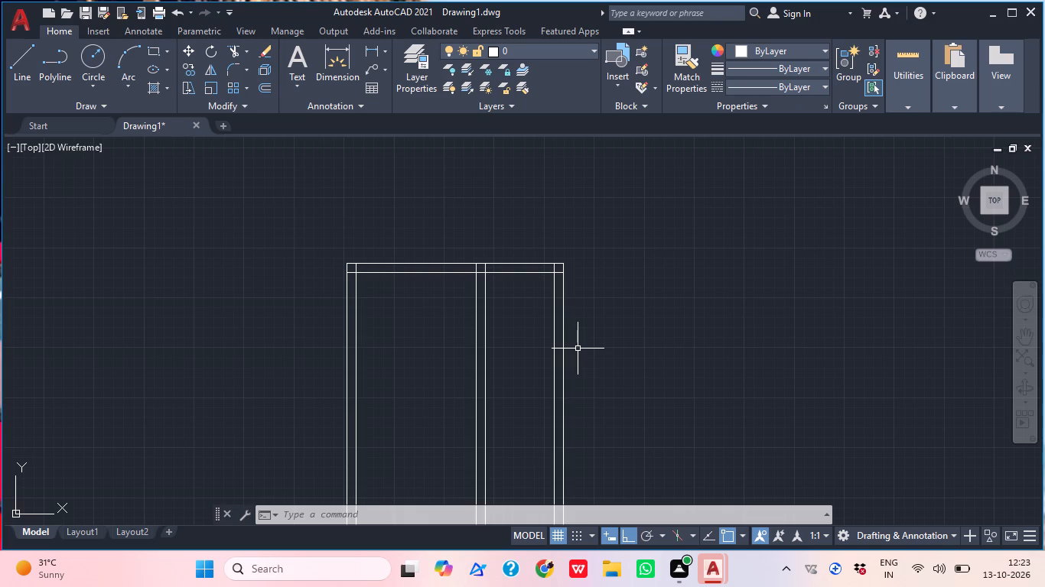
type("O 10'")
key("Return")
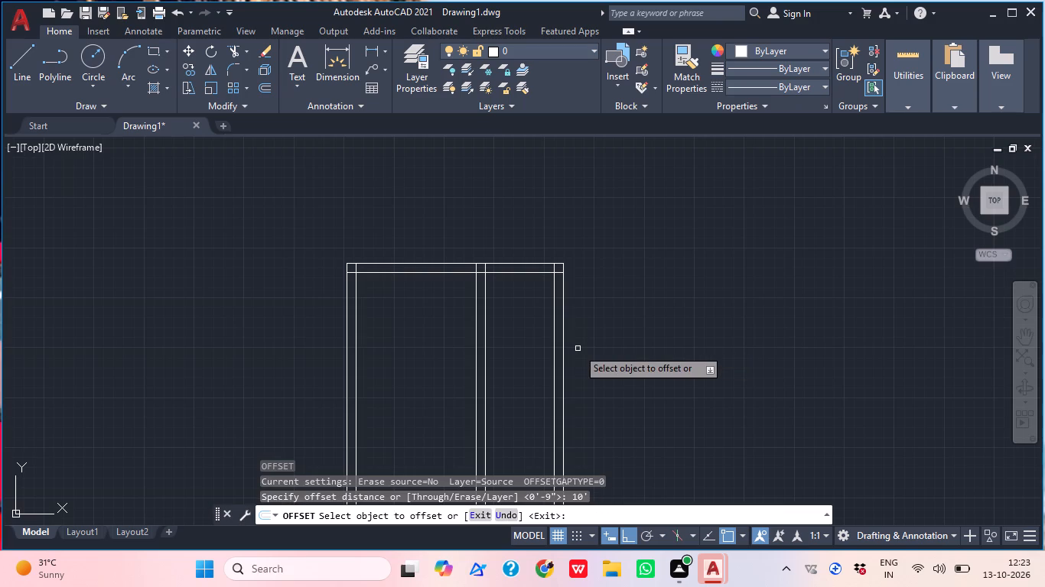
left_click(465, 274)
left_click(452, 365)
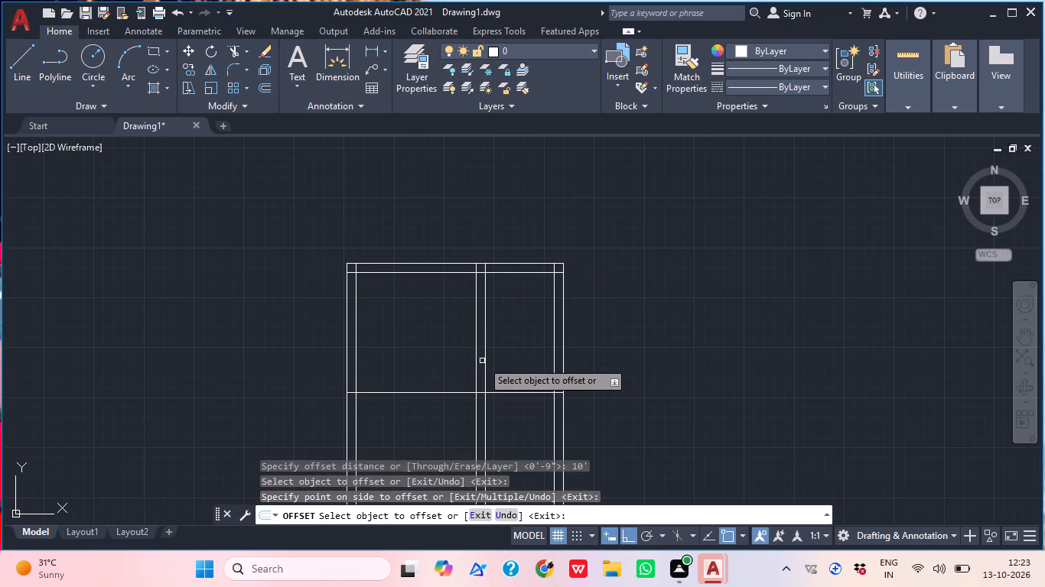
key("space")
Offset the line marking the rooms' depth 9" downward to form the horizontal cross wall.
key("space")
type("9\"")
key("Return")
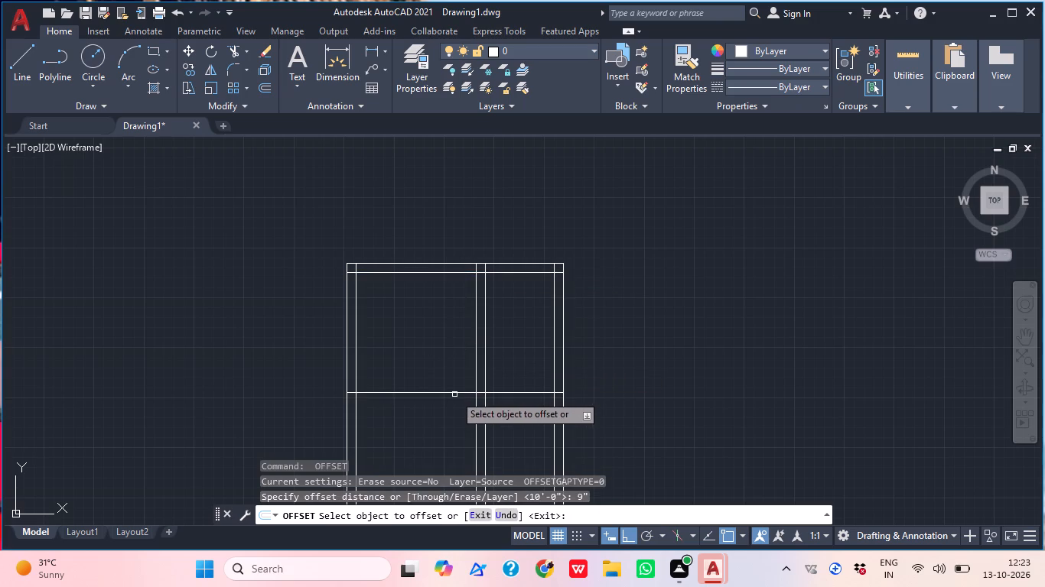
left_click(454, 394)
left_click(452, 429)
middle_click_drag(486, 413, 571, 355)
type("`TR")
key("space")
key("Escape")
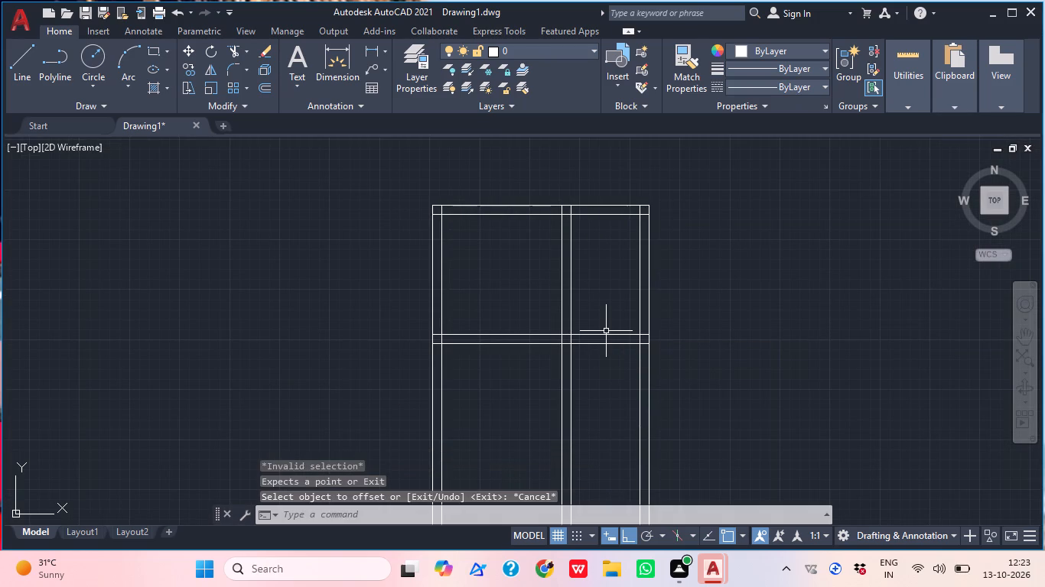
Trim the overlapping inner line ends at the top-left wall corner.
type("TR")
key("space")
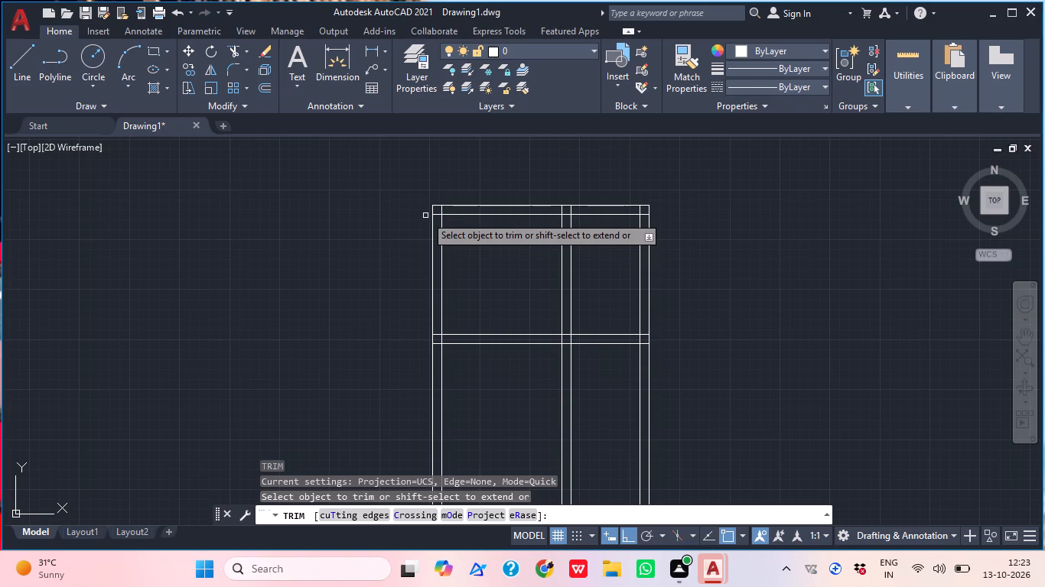
scroll(441, 206, "up", 2)
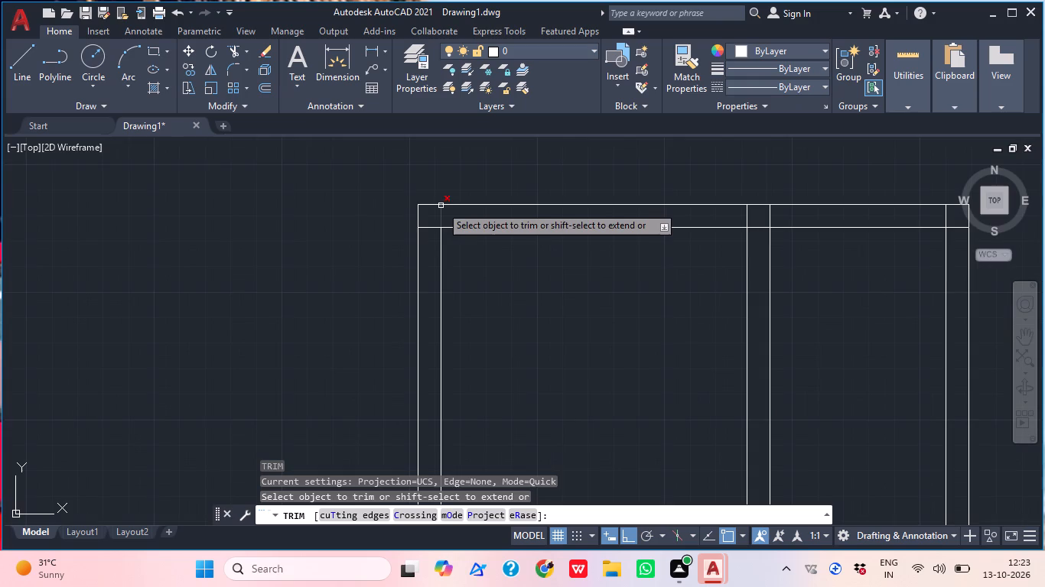
scroll(441, 215, "up", 2)
left_click(401, 258)
left_click(451, 215)
scroll(451, 223, "down", 2)
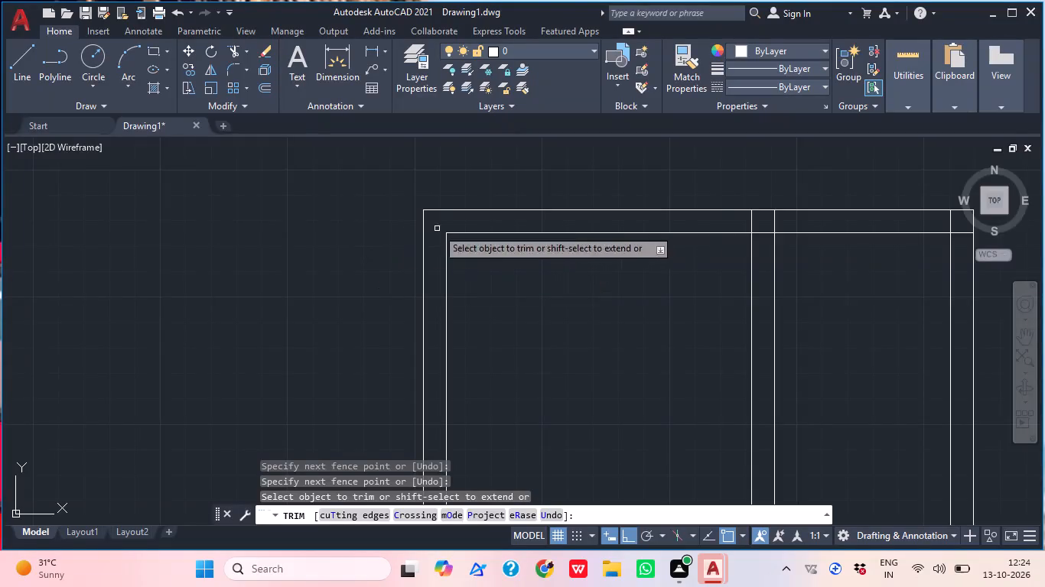
Trim the overlapping lines at the top-right corner and open the junction between the top wall and the partition.
middle_click_drag(724, 212, 538, 199)
left_click(552, 210)
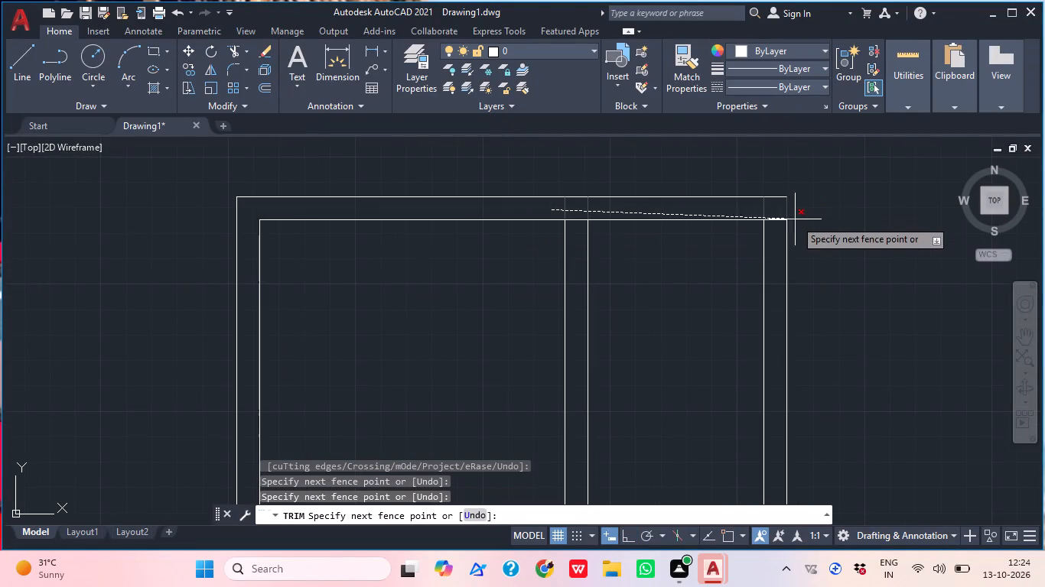
left_click(776, 216)
left_click(769, 222)
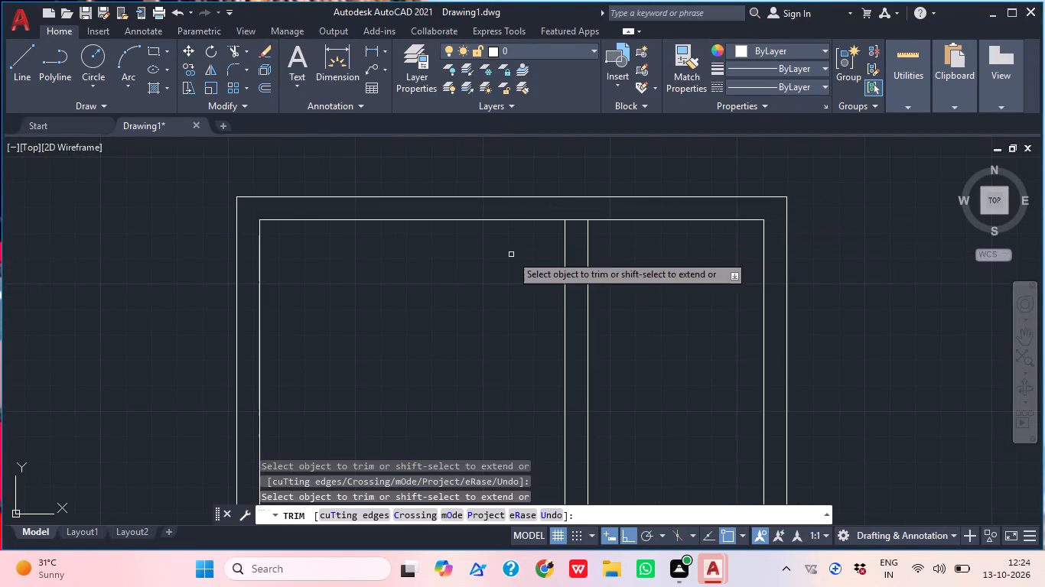
scroll(554, 252, "up", 2)
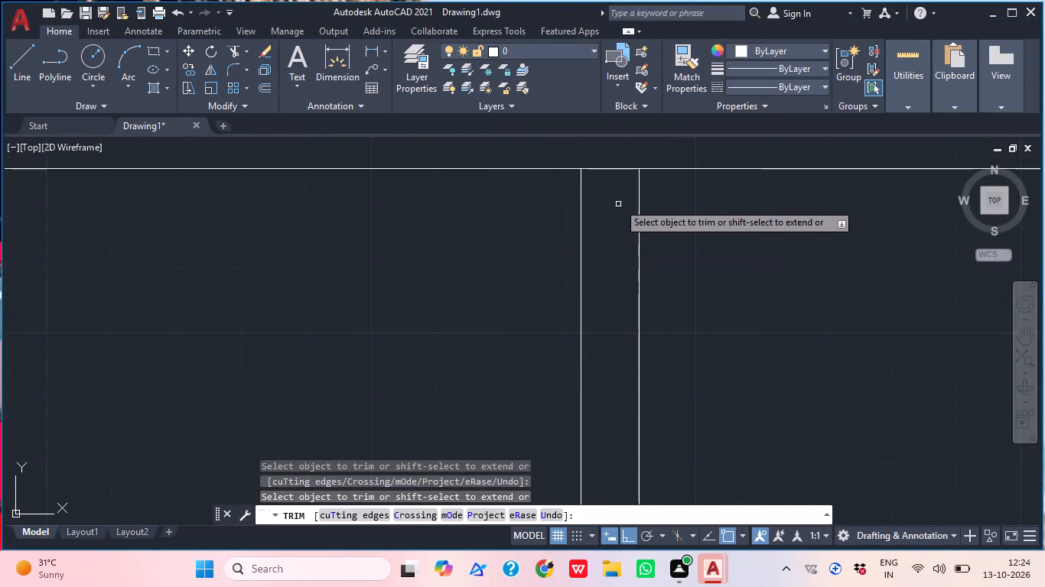
left_click(610, 195)
left_click(603, 162)
scroll(606, 222, "down", 2)
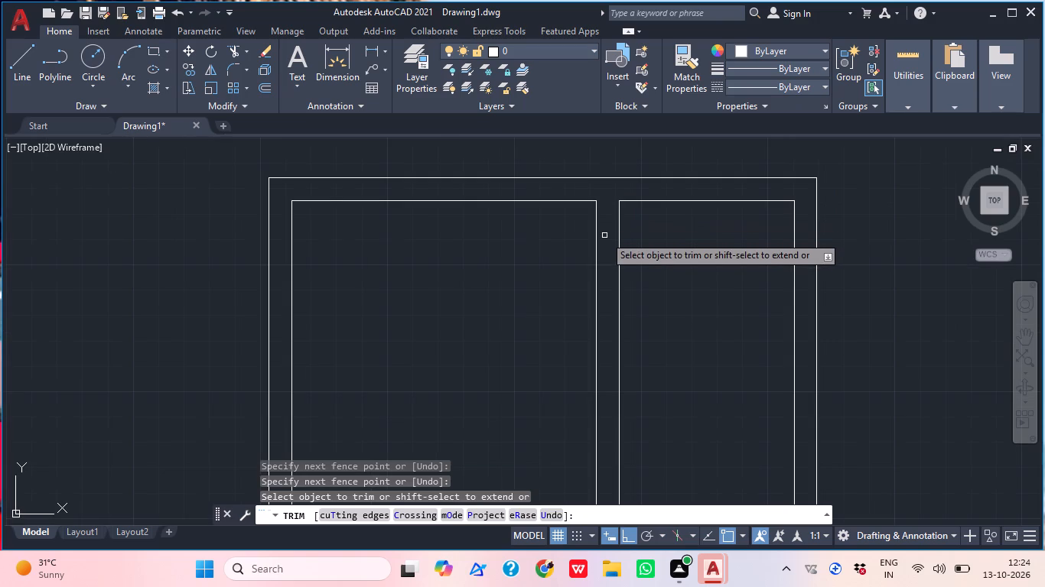
Trim the inner outer-wall lines and the upper cross-wall line where they overlap at the left and right wall junctions.
scroll(328, 285, "down", 1)
middle_click_drag(435, 285, 422, 264)
scroll(313, 404, "up", 1)
middle_click_drag(288, 439, 350, 360)
left_click(348, 337)
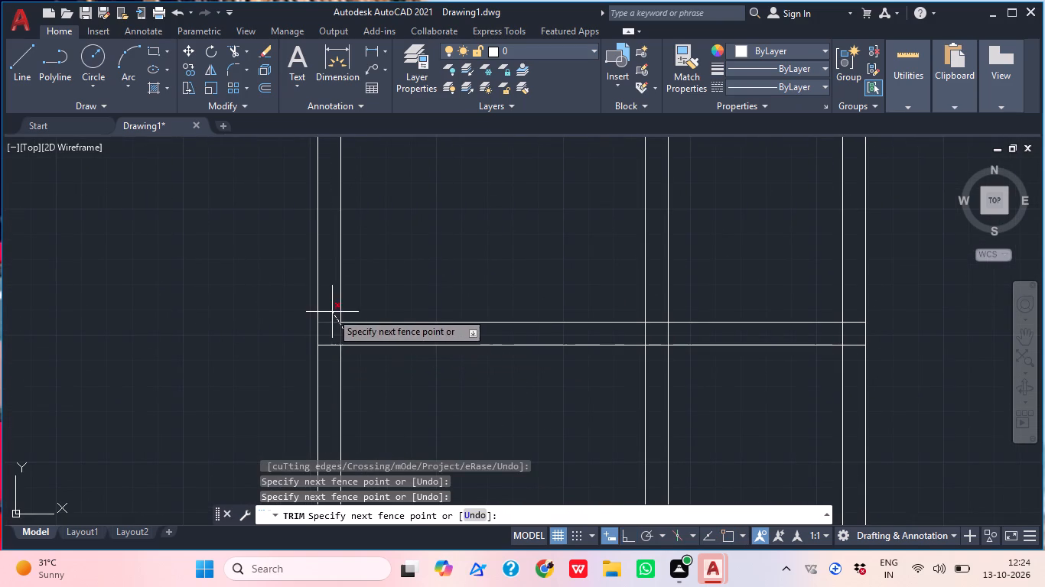
left_click(329, 316)
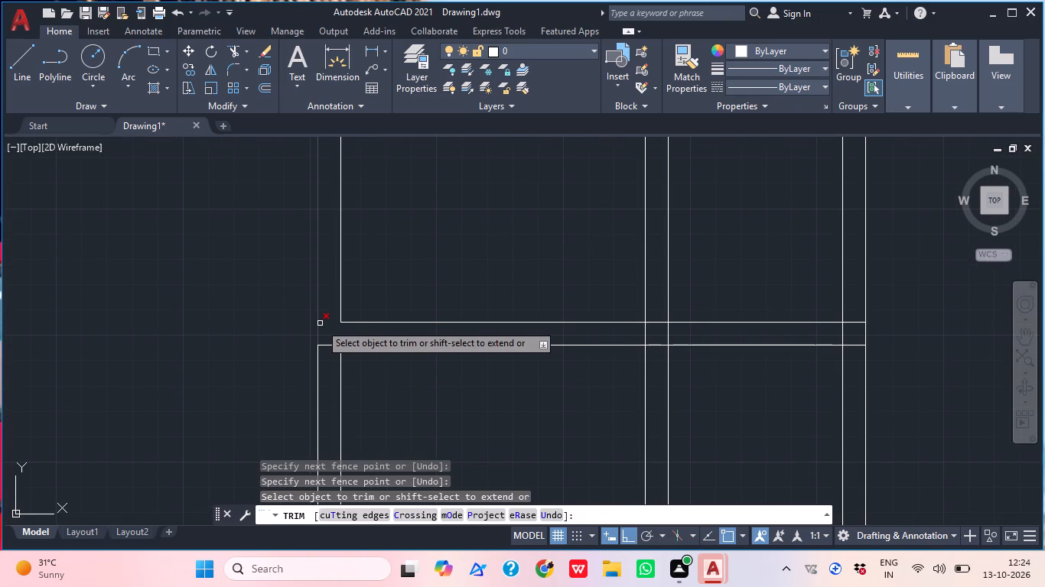
middle_click_drag(627, 343, 251, 361)
left_click(483, 352)
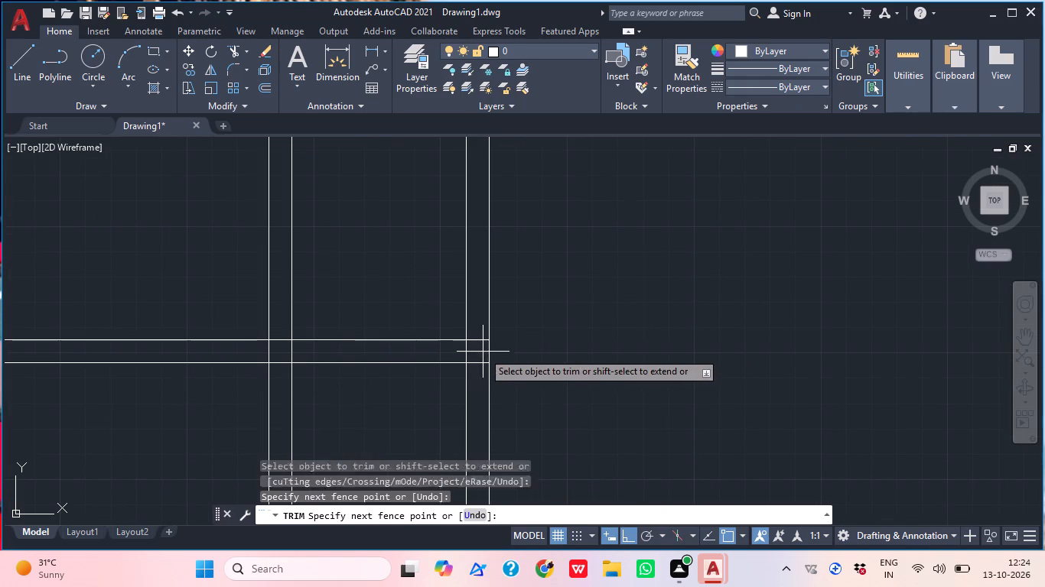
left_click(449, 353)
left_click(472, 352)
left_click(479, 337)
middle_click(441, 367)
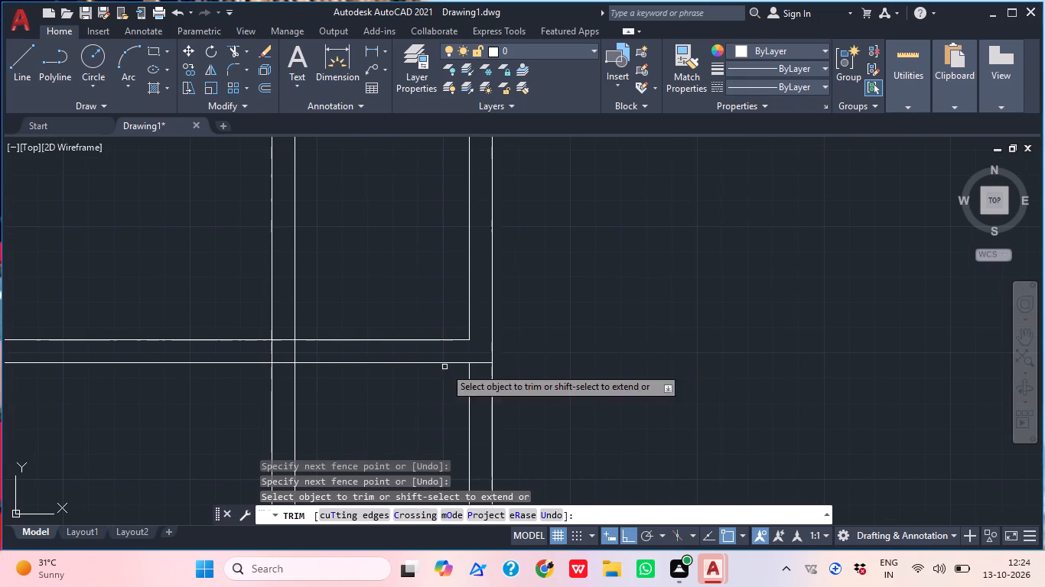
Trim away both partition lines below the horizontal cross wall.
middle_click_drag(327, 367, 407, 358)
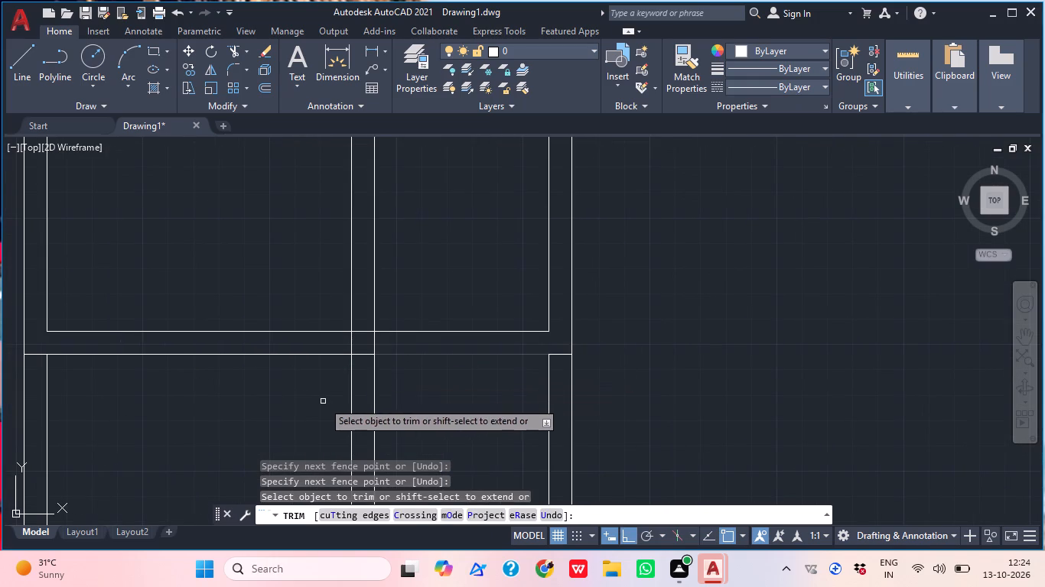
left_click(320, 401)
left_click(383, 404)
scroll(454, 394, "down", 1)
middle_click_drag(404, 434, 464, 433)
scroll(464, 433, "down", 1)
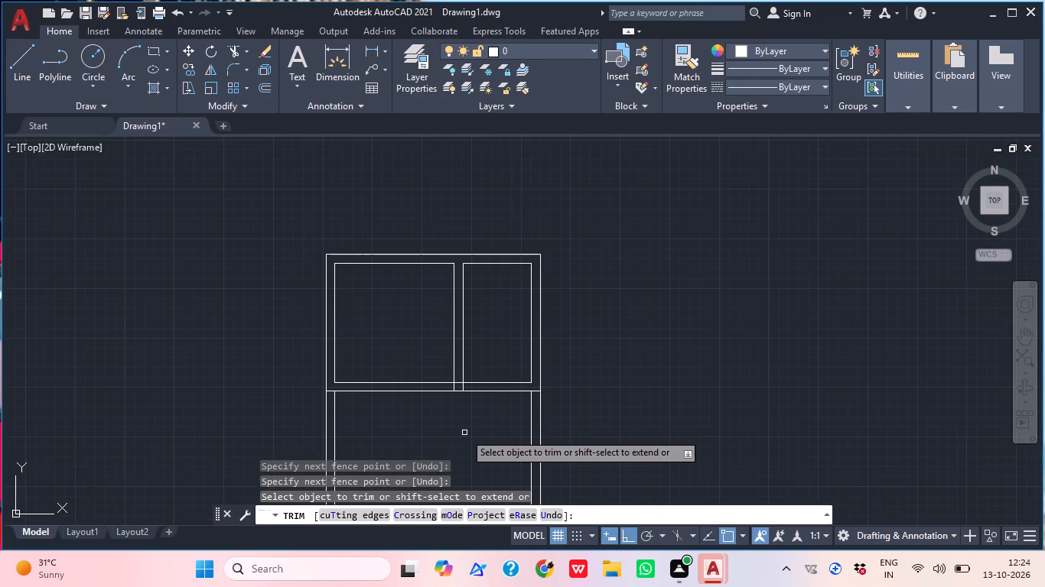
key("Escape")
Trim the partition line ends inside the cross wall and the upper cross-wall segment between them to open the junction.
type("TR")
key("space")
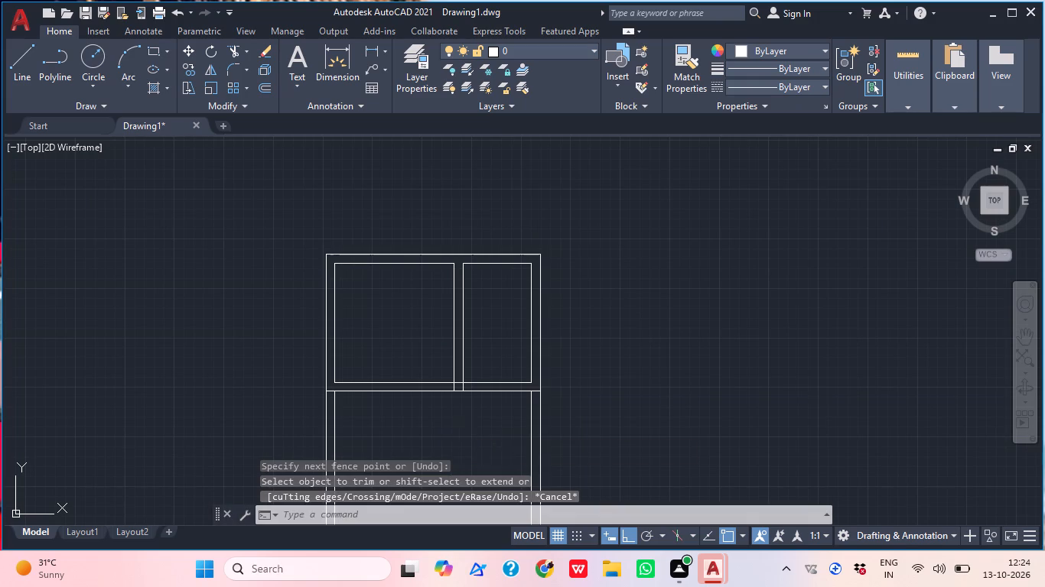
scroll(464, 399, "up", 3)
left_click(459, 359)
left_click(441, 361)
left_click(428, 361)
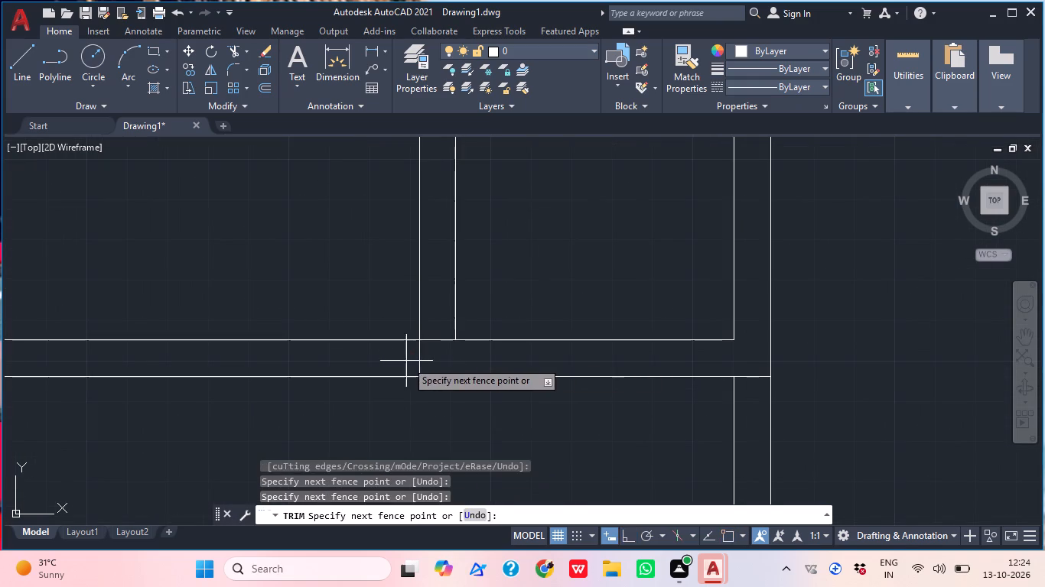
left_click(406, 361)
left_click(426, 358)
scroll(441, 586, "down", 4)
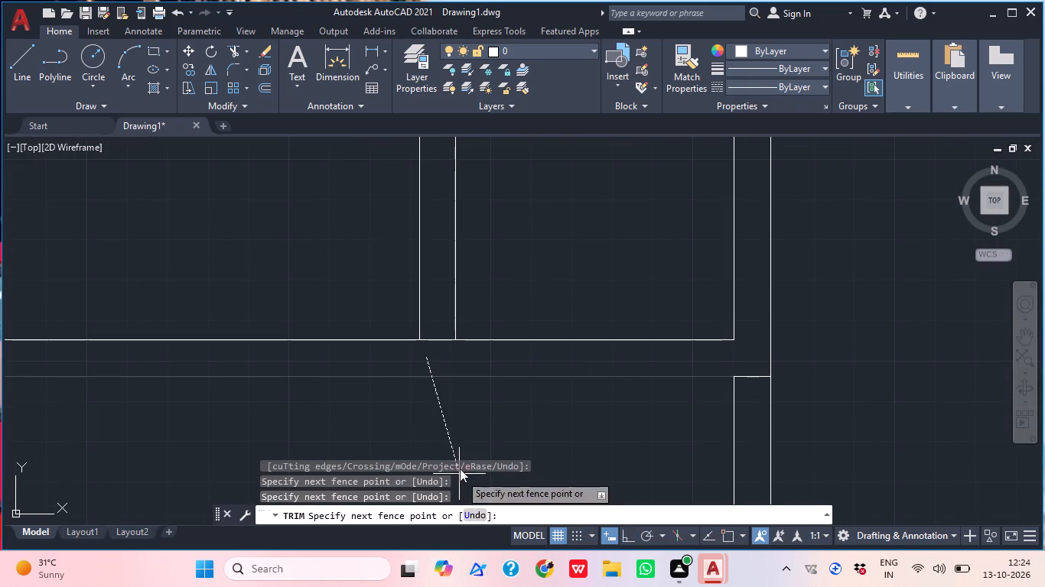
left_click(436, 307)
middle_click_drag(607, 438, 668, 425)
scroll(642, 432, "down", 1)
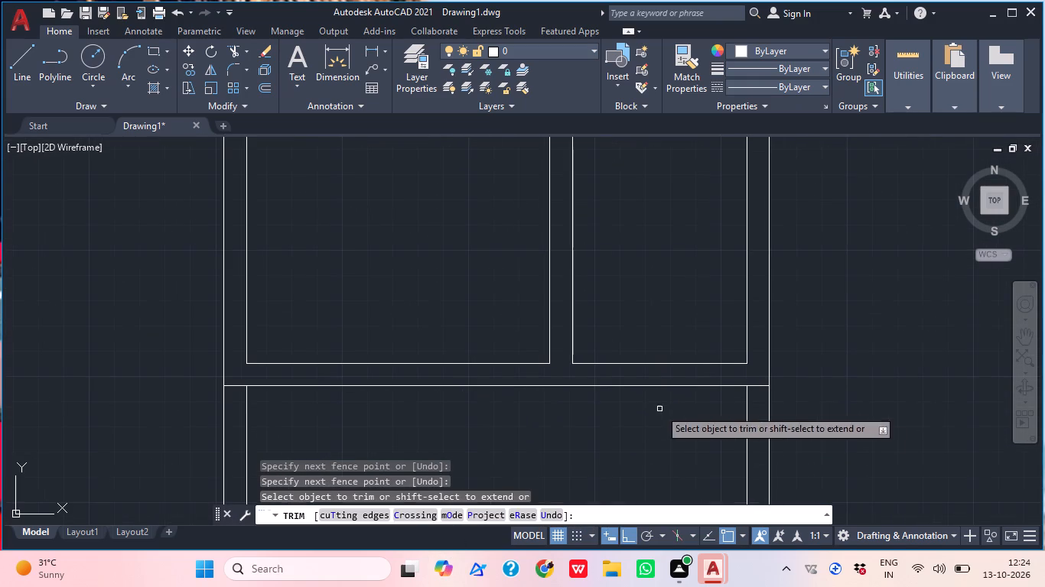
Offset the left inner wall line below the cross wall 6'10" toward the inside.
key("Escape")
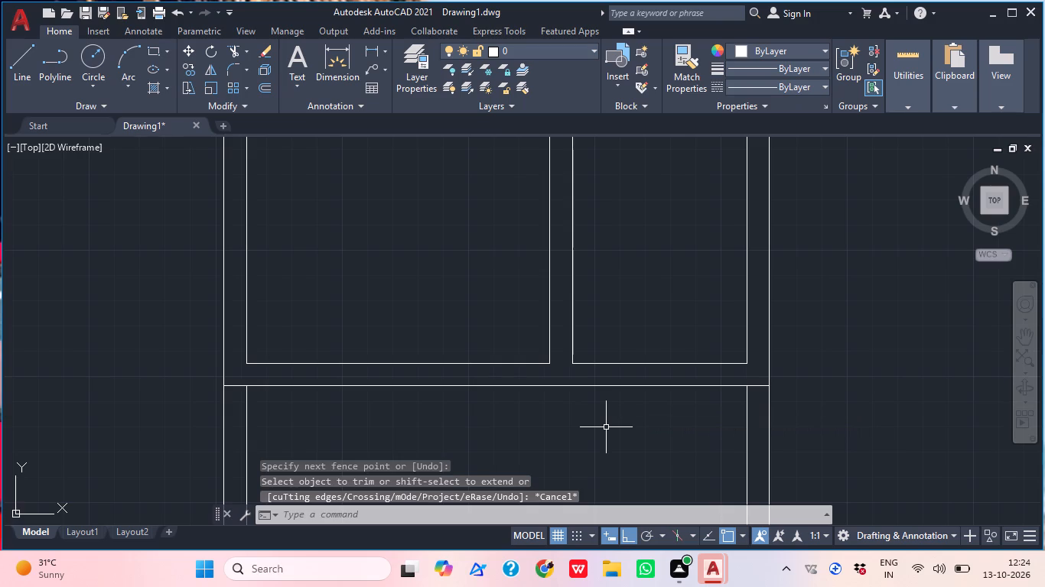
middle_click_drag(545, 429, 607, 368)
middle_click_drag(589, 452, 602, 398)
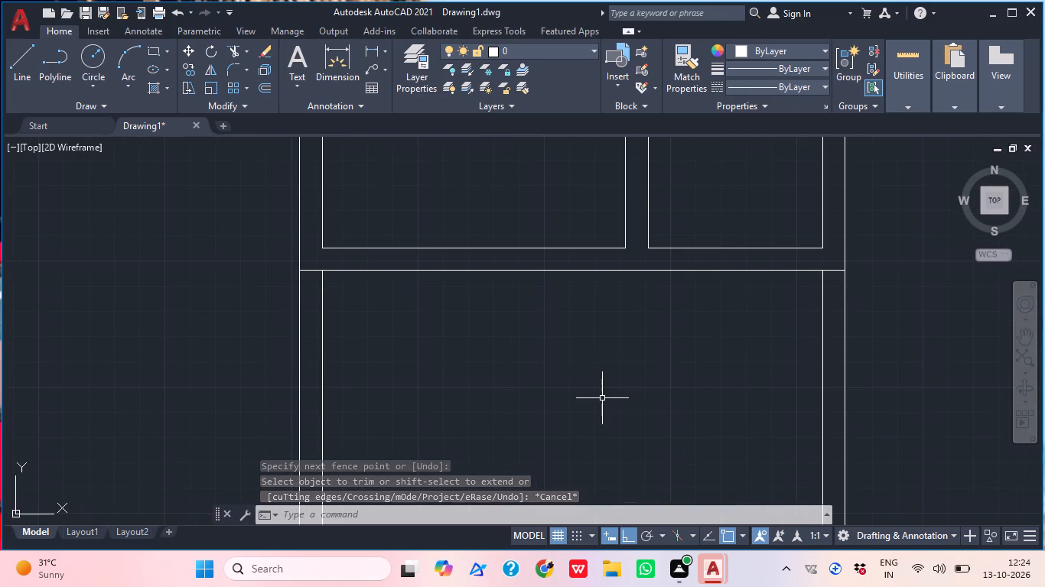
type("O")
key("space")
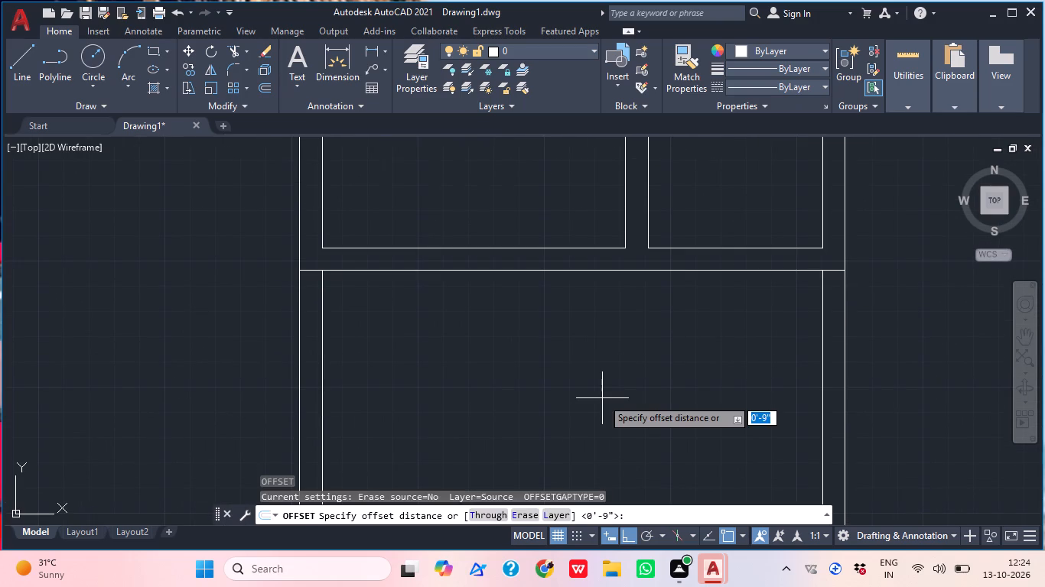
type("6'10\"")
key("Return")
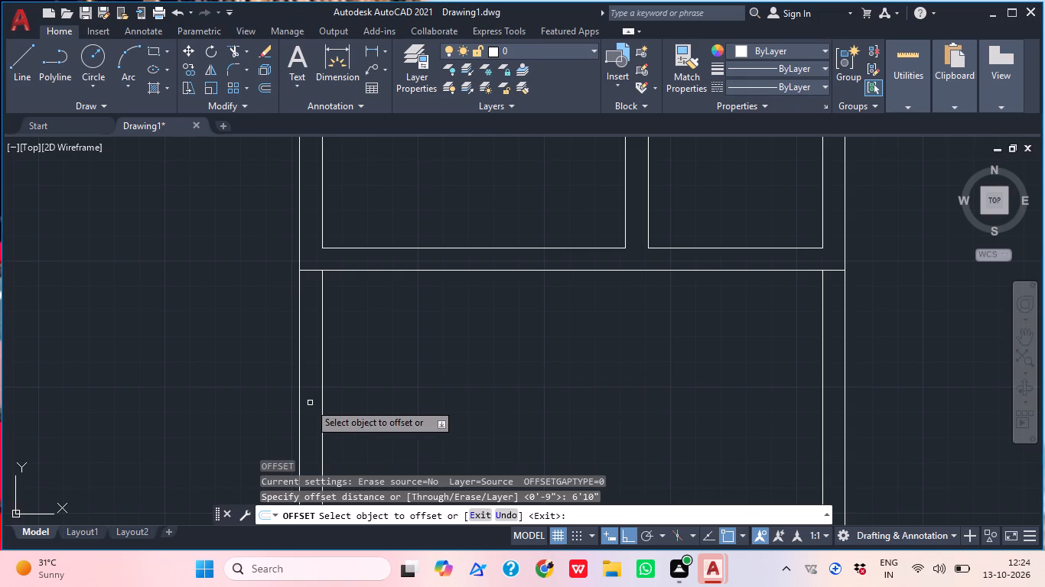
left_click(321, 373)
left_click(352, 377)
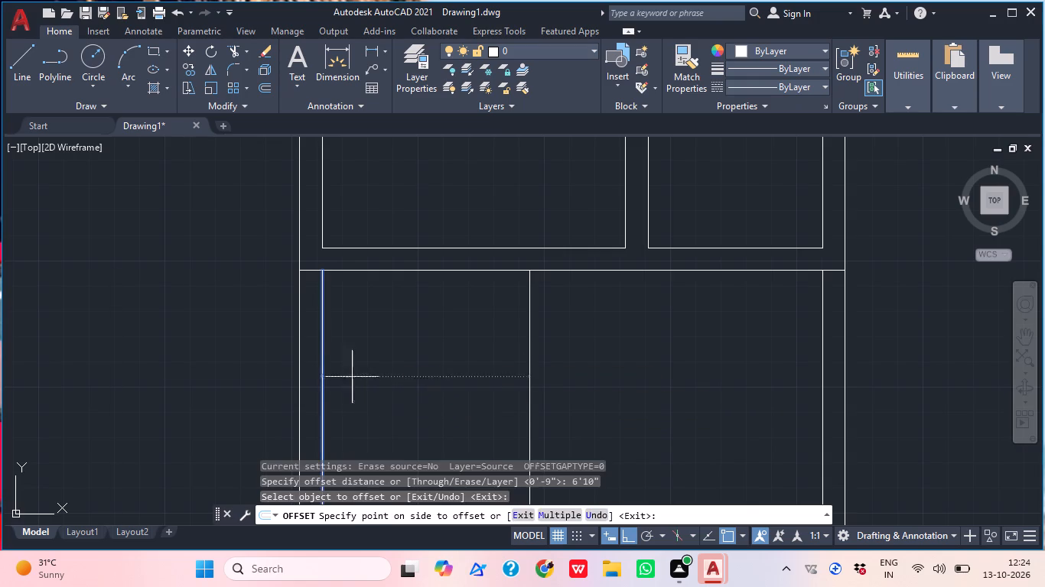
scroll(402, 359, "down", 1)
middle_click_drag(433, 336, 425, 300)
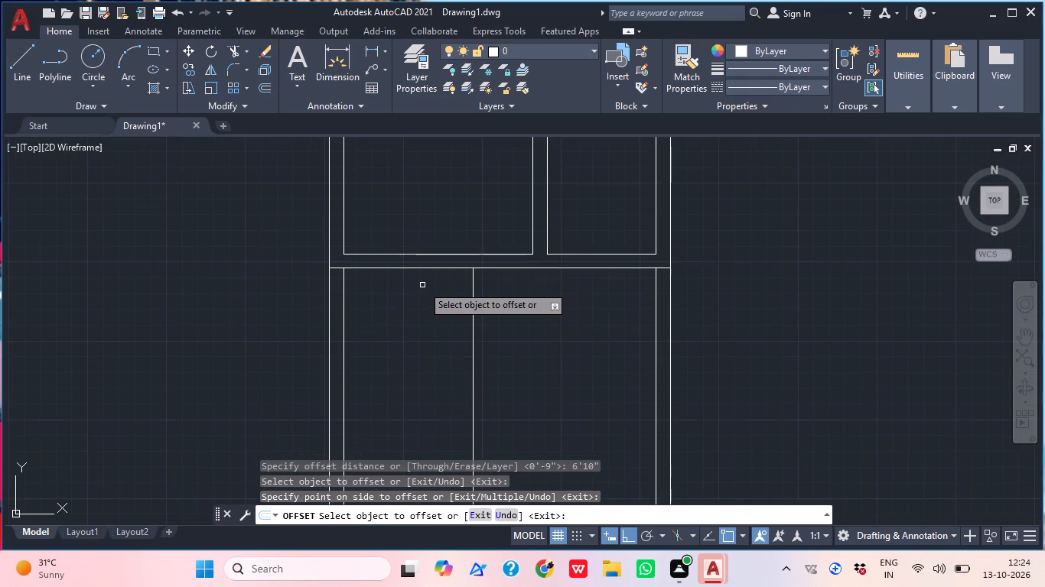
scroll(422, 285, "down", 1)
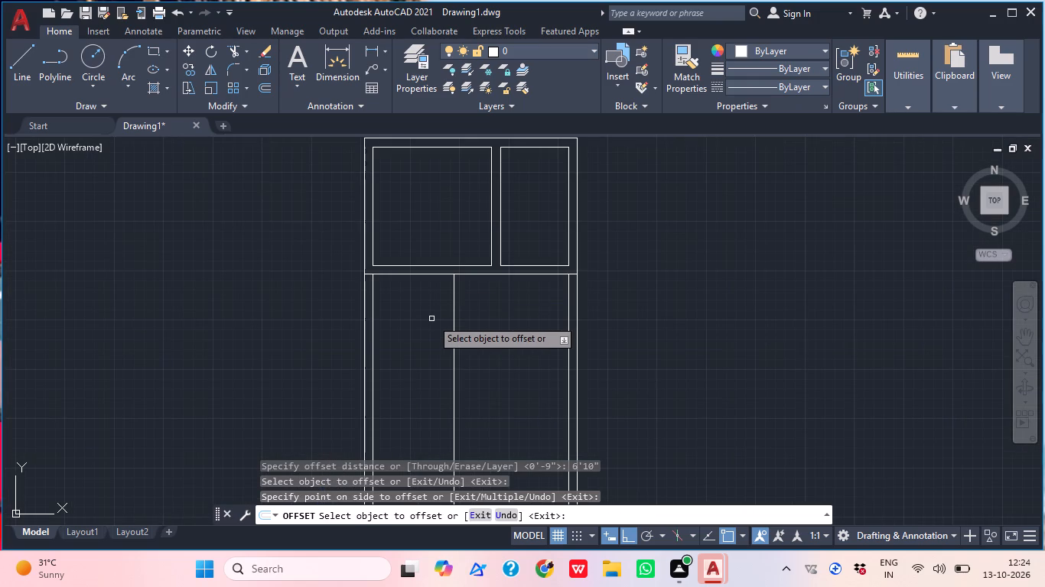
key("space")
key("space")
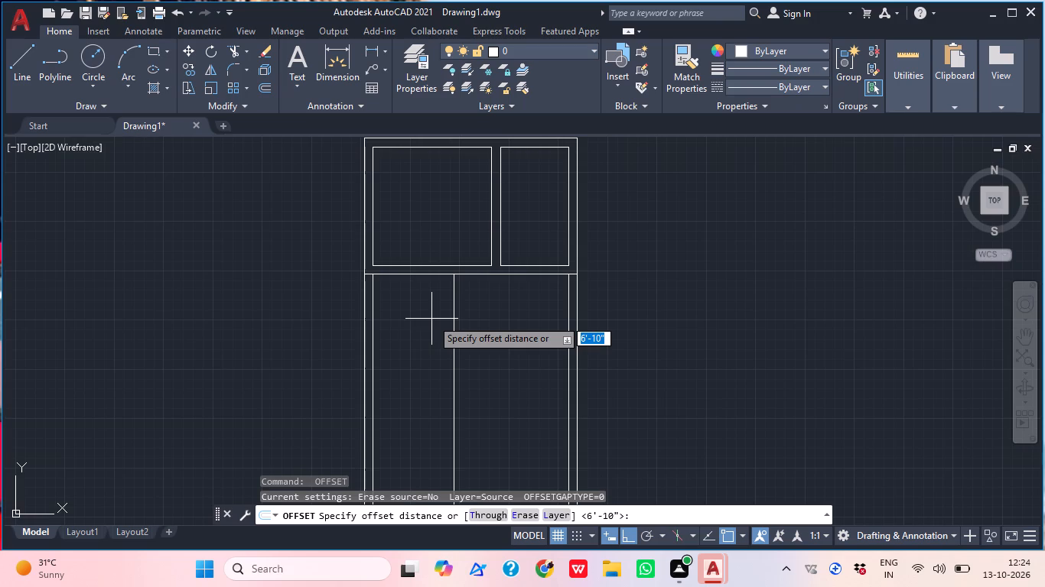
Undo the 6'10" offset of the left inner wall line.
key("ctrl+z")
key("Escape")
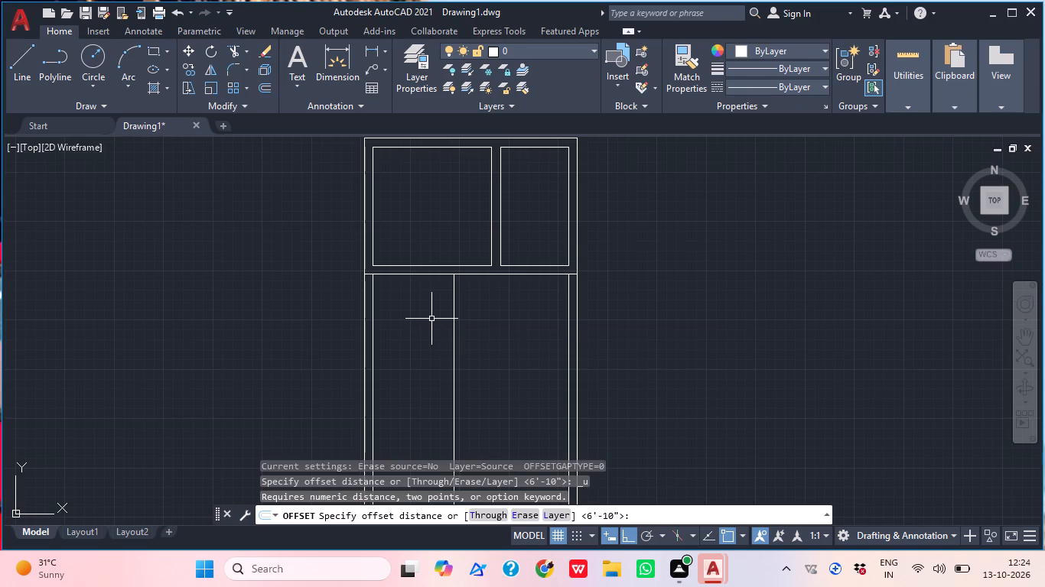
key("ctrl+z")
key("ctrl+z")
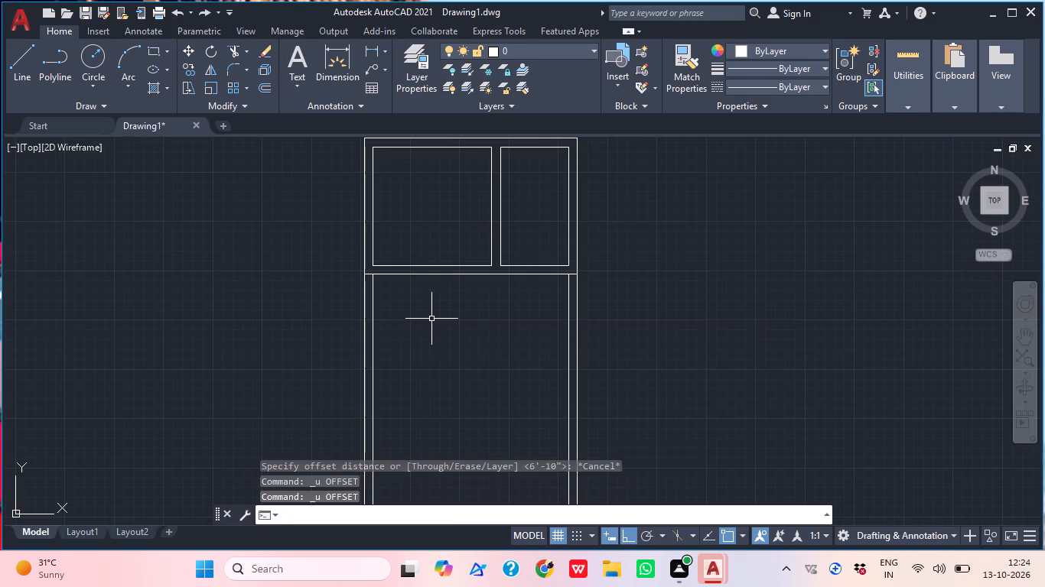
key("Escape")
Offset the left inner wall line below the cross wall 4' toward the inside.
type("O")
key("space")
type("4'")
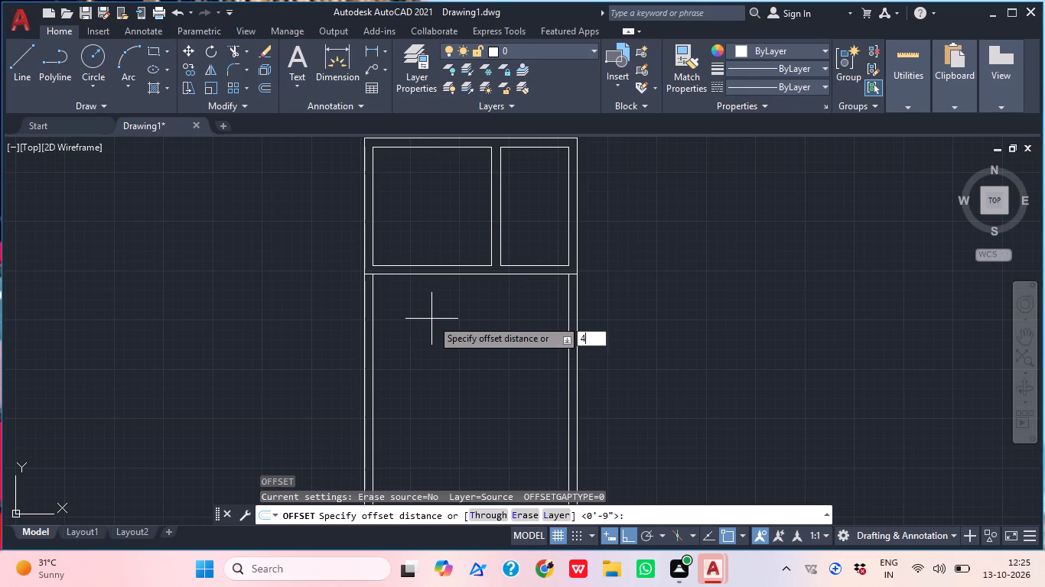
key("Return")
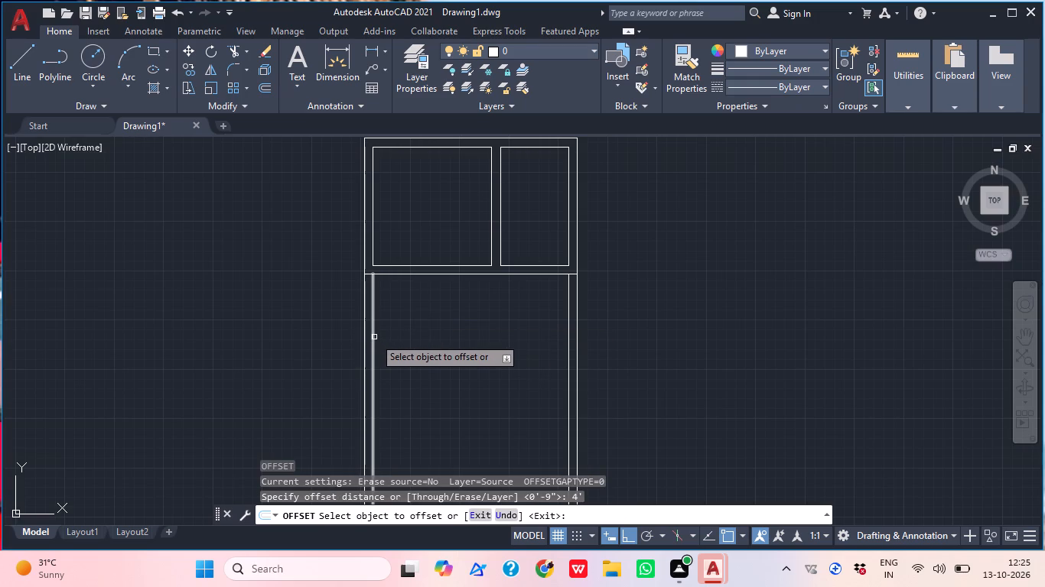
left_click(374, 337)
left_click(435, 352)
key("space")
Offset the new vertical line 9" to its right to form the partition wall thickness.
key("space")
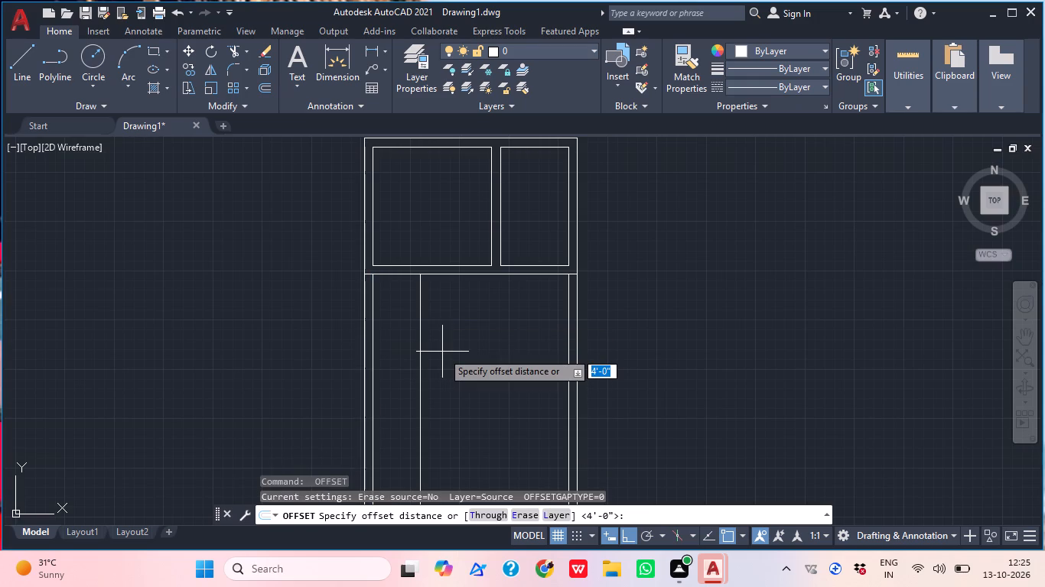
type("9\"")
key("Return")
scroll(442, 352, "up", 1)
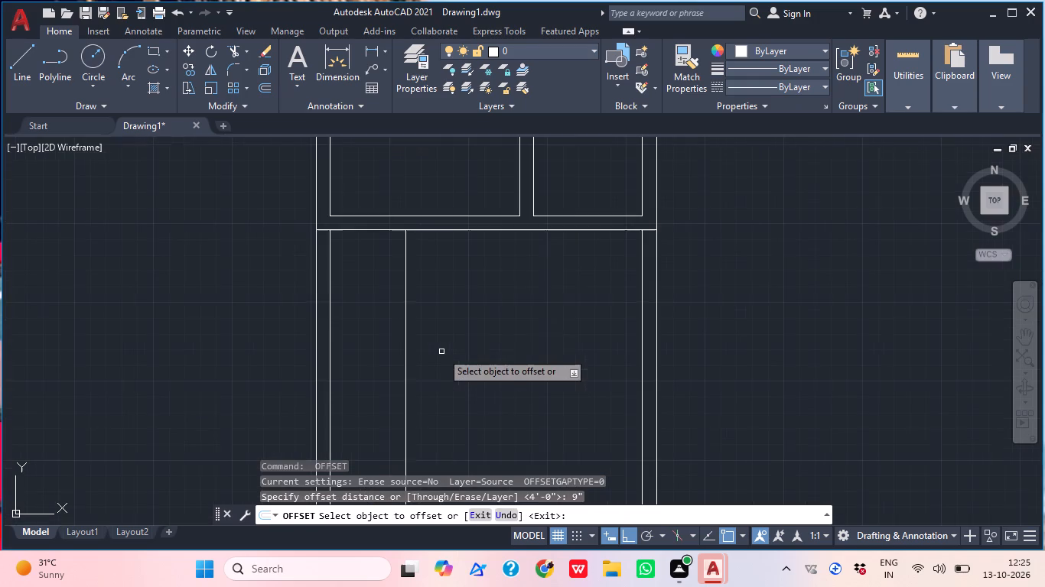
left_click(404, 364)
left_click(444, 367)
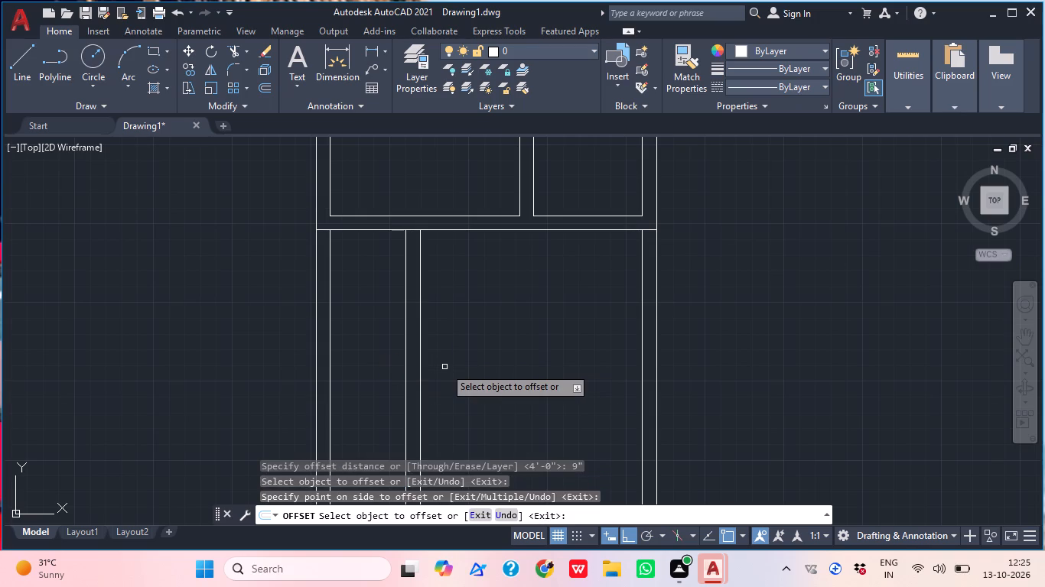
key("Escape")
Offset the lower line of the horizontal cross wall 9'3" downward.
middle_click_drag(444, 367, 414, 356)
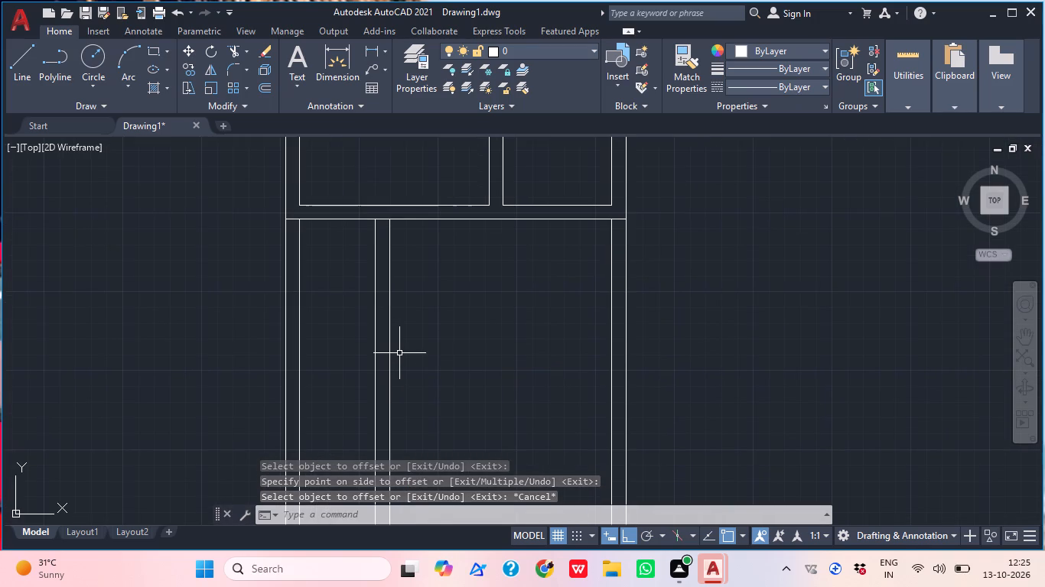
type("O")
key("space")
type("9'")
type("3\"")
key("Return")
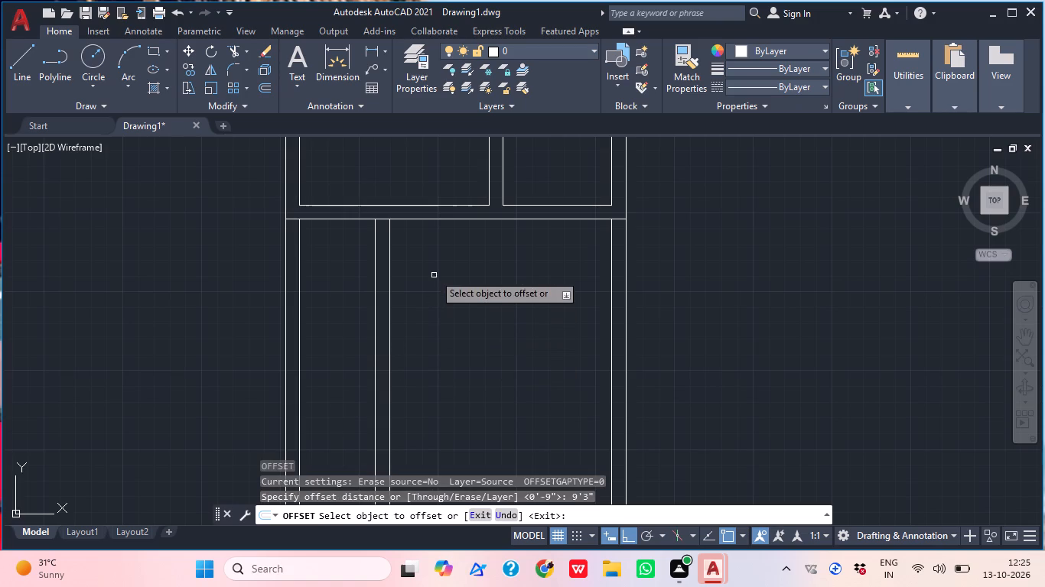
left_click(455, 216)
left_click(457, 218)
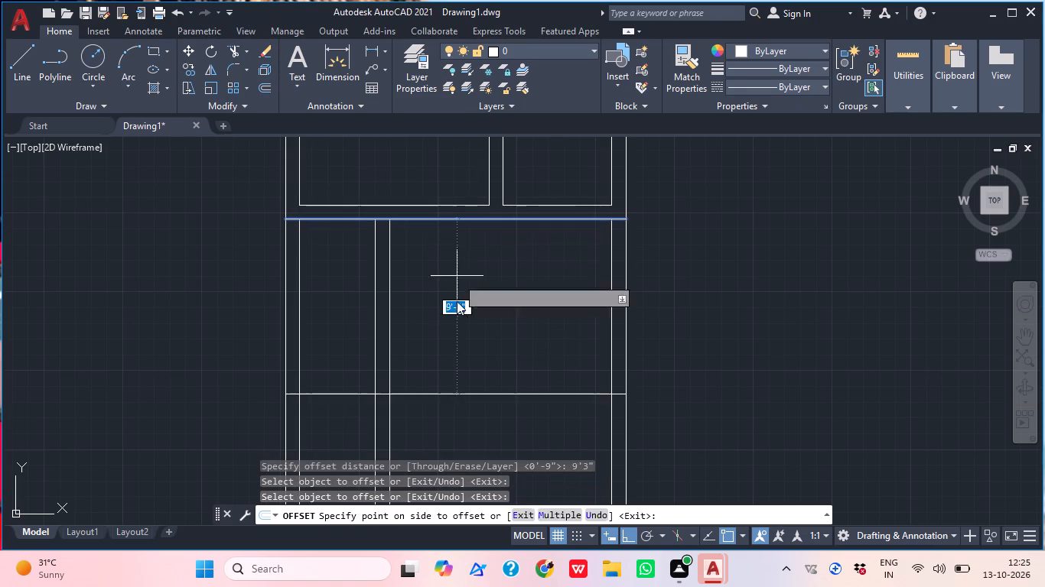
left_click(451, 329)
middle_click_drag(530, 348, 506, 333)
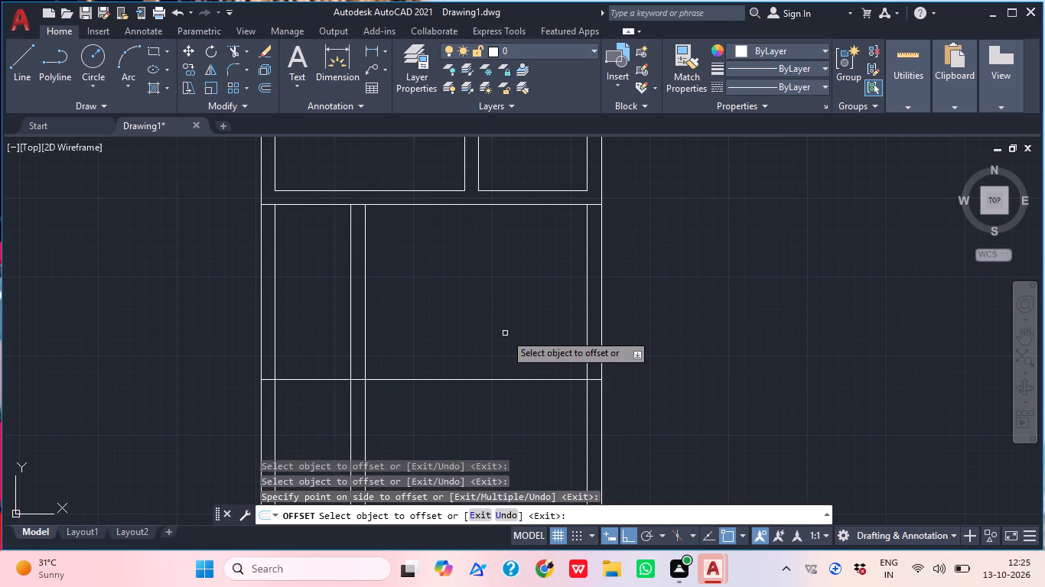
key("space")
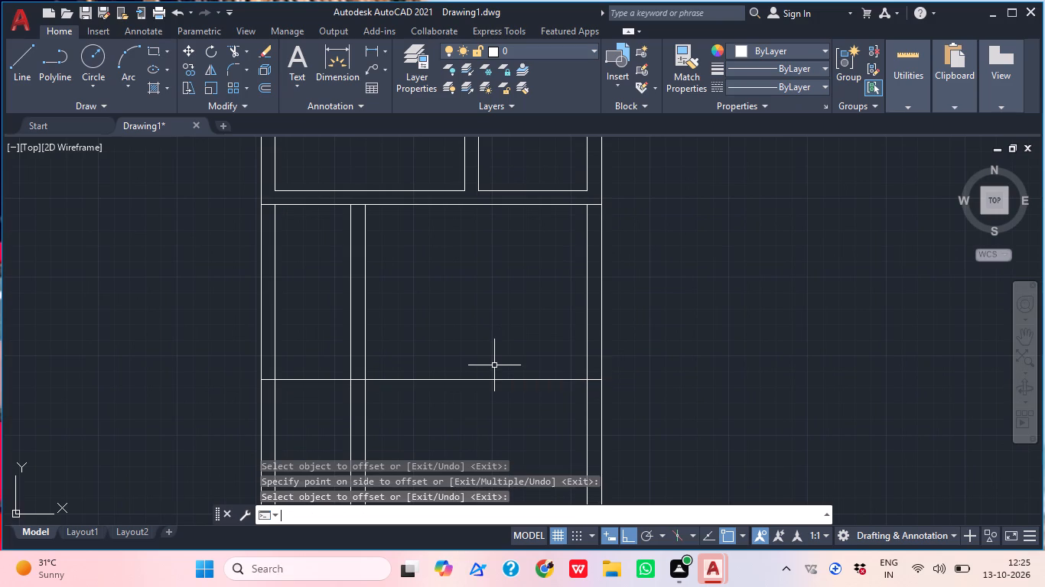
Offset the new horizontal line 9" downward to form the second cross wall's thickness.
key("space")
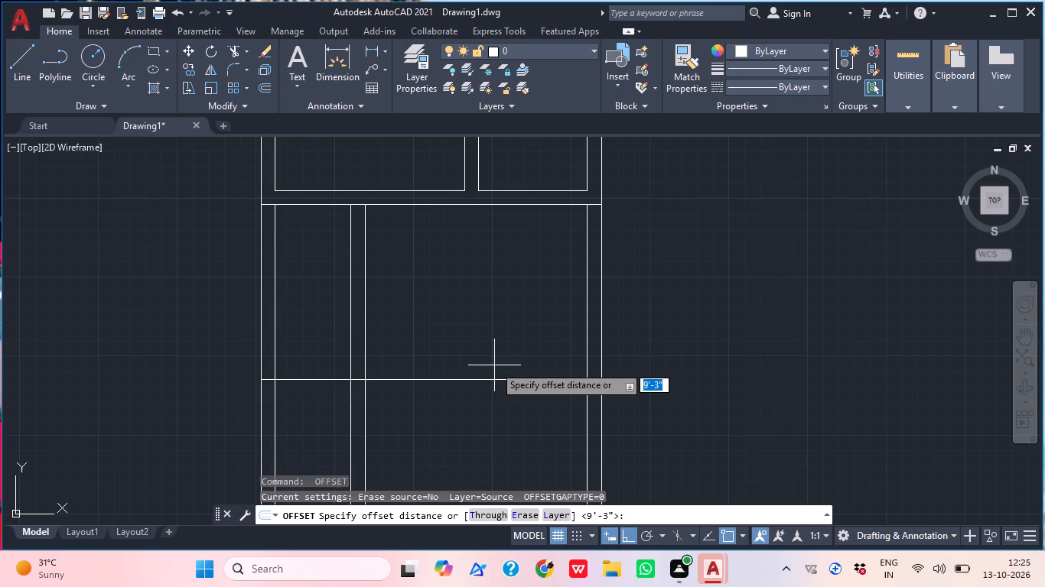
key("9")
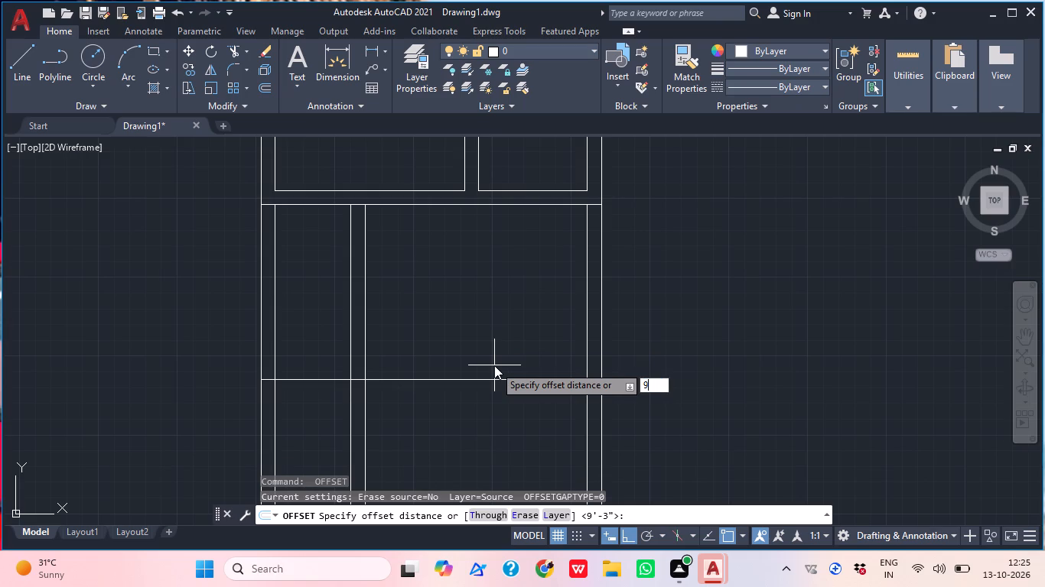
key("shift+quotedbl")
key("Return")
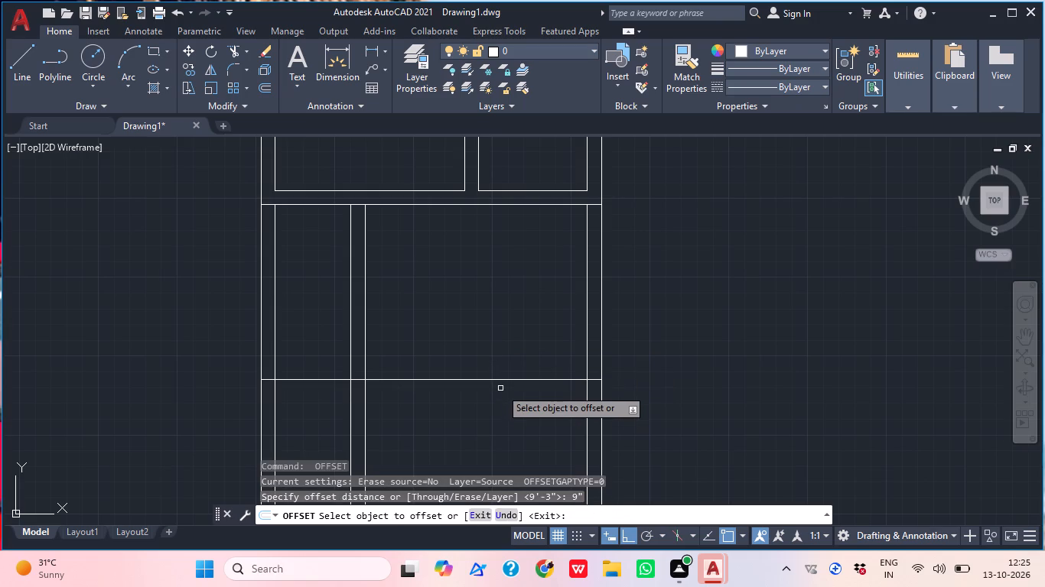
left_click(506, 378)
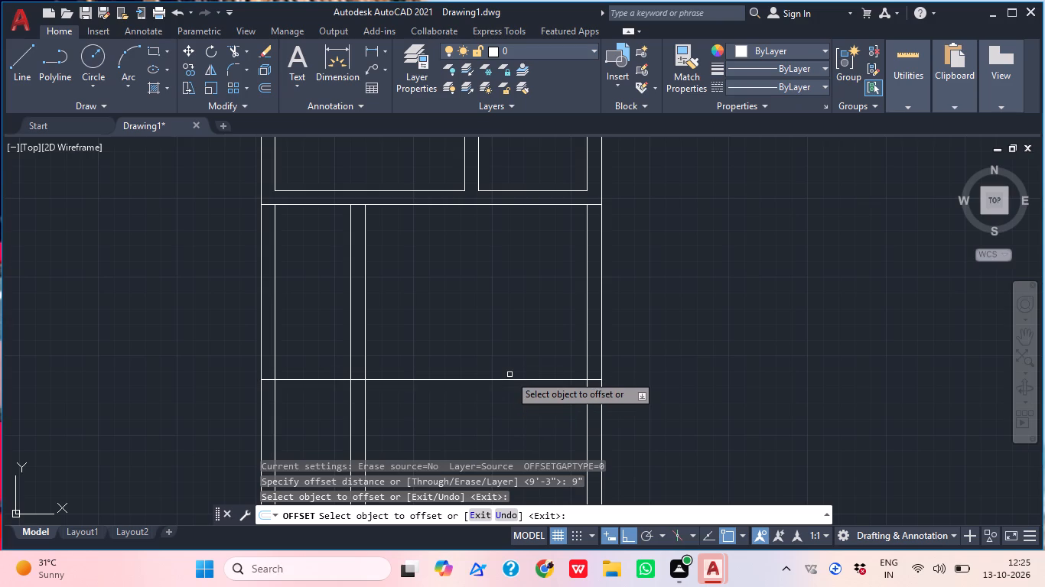
left_click(510, 380)
left_click(513, 397)
middle_click_drag(536, 391, 541, 341)
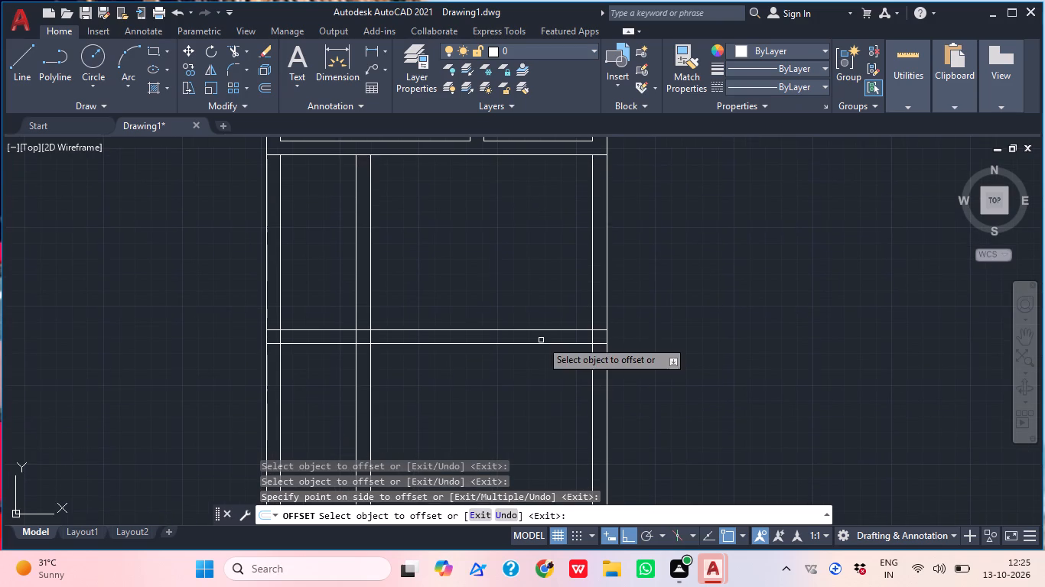
middle_click_drag(408, 333, 484, 378)
key("Escape")
Trim the overlapping lines where the second cross wall meets the new partition and the left outer wall.
type("TR")
key("space")
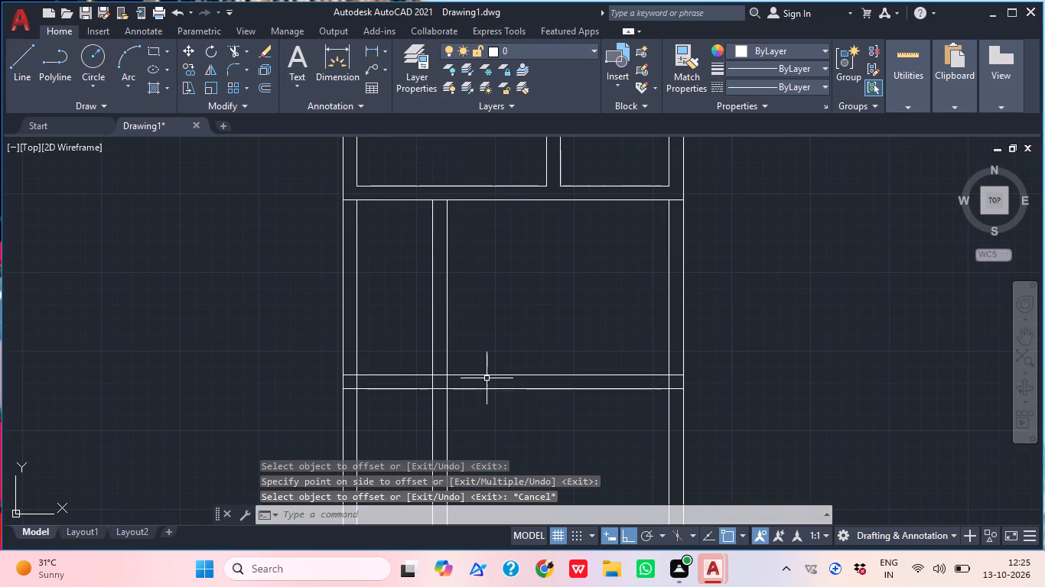
scroll(447, 377, "up", 3)
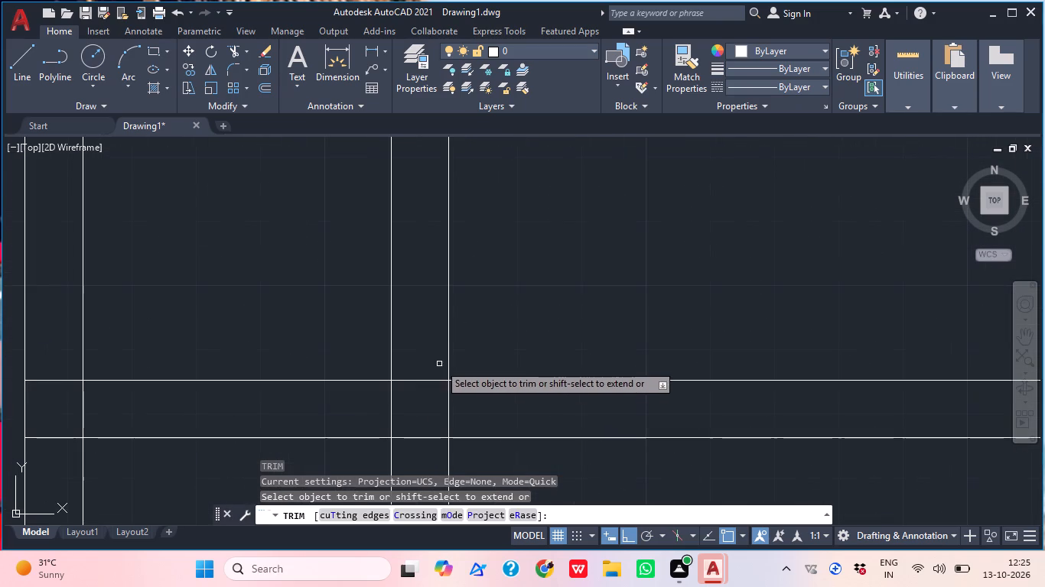
left_click(438, 364)
left_click(384, 404)
middle_click_drag(472, 394, 600, 447)
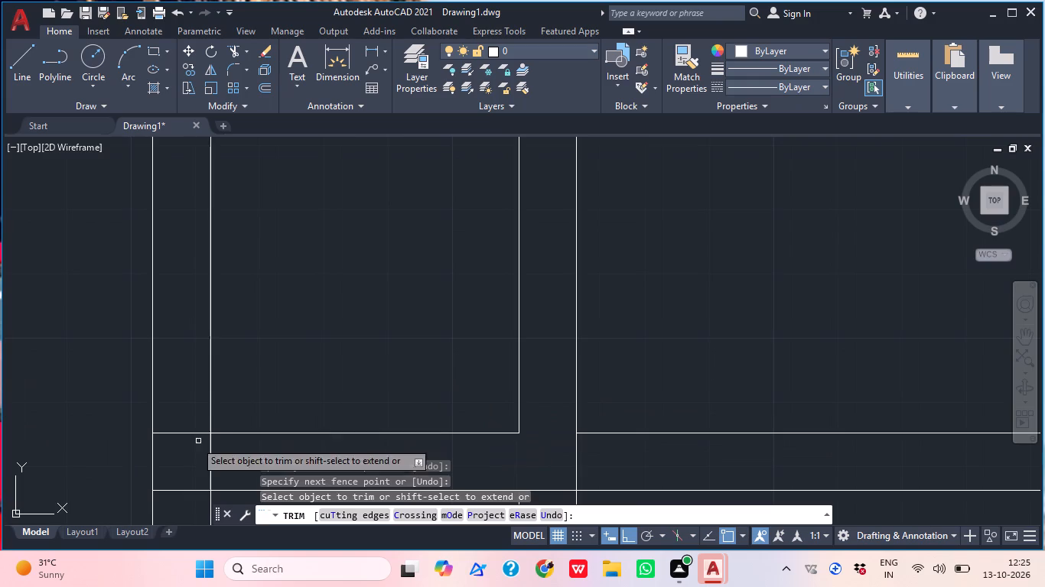
left_click(174, 441)
left_click(174, 416)
left_click(186, 451)
left_click(217, 459)
key("Escape")
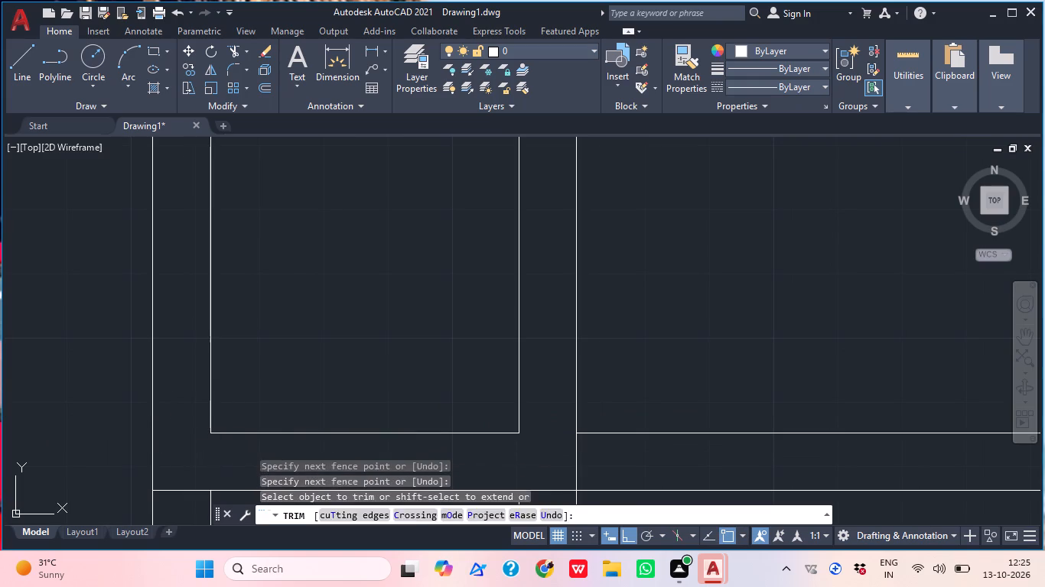
Offset the bottom line of the narrow left room 2' upward.
key("o")
key("space")
type("2'")
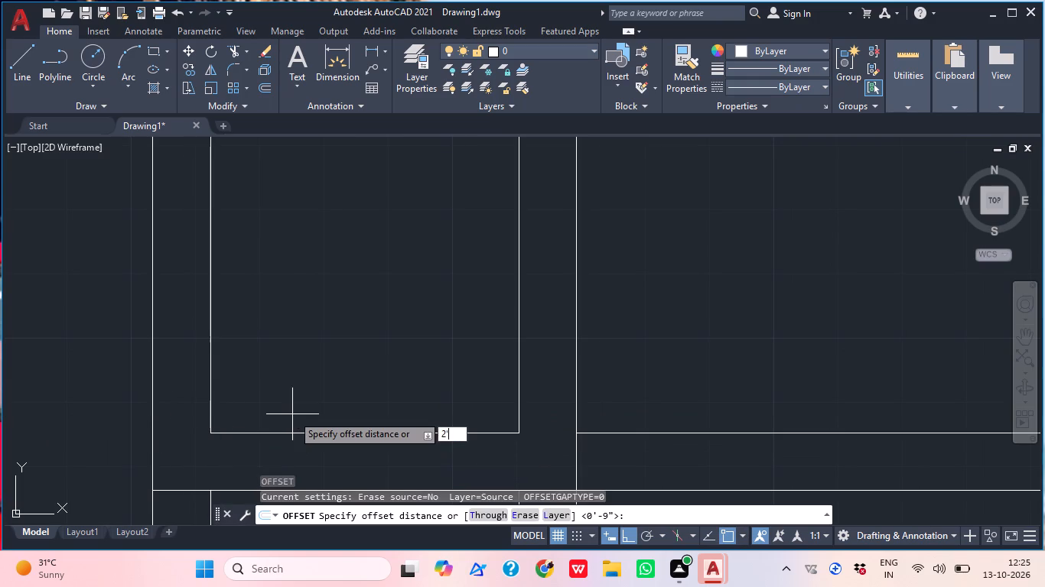
key("Return")
left_click(324, 430)
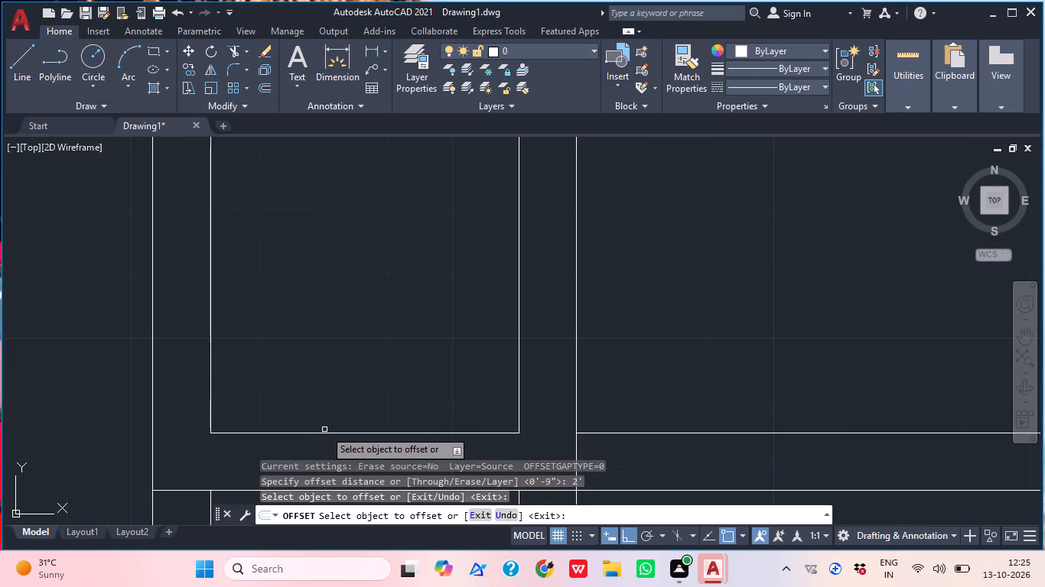
left_click(326, 433)
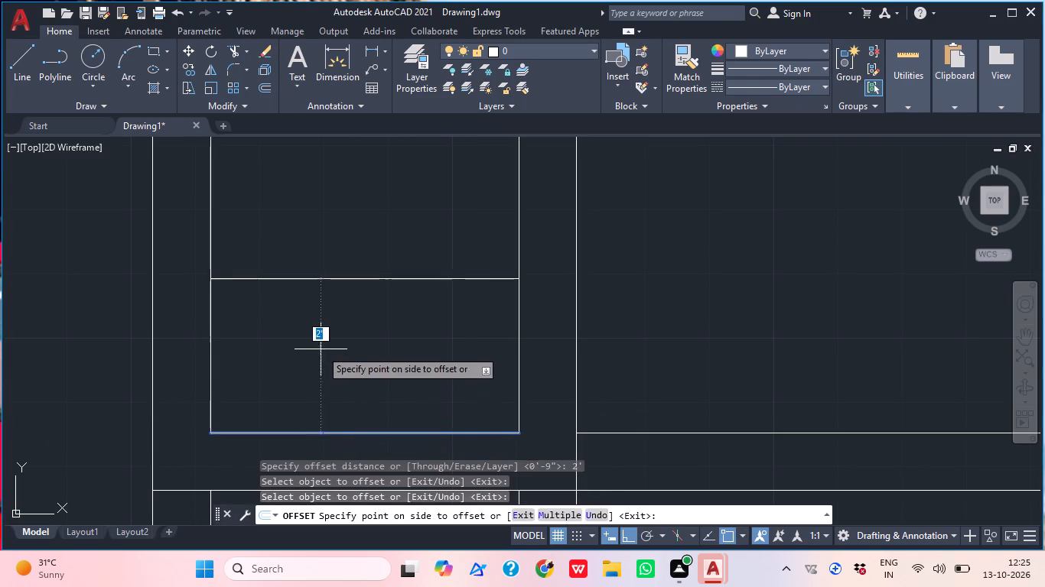
left_click(321, 349)
key("space")
Offset the new horizontal line in the narrow left room 9" upward to form a dividing wall.
key("space")
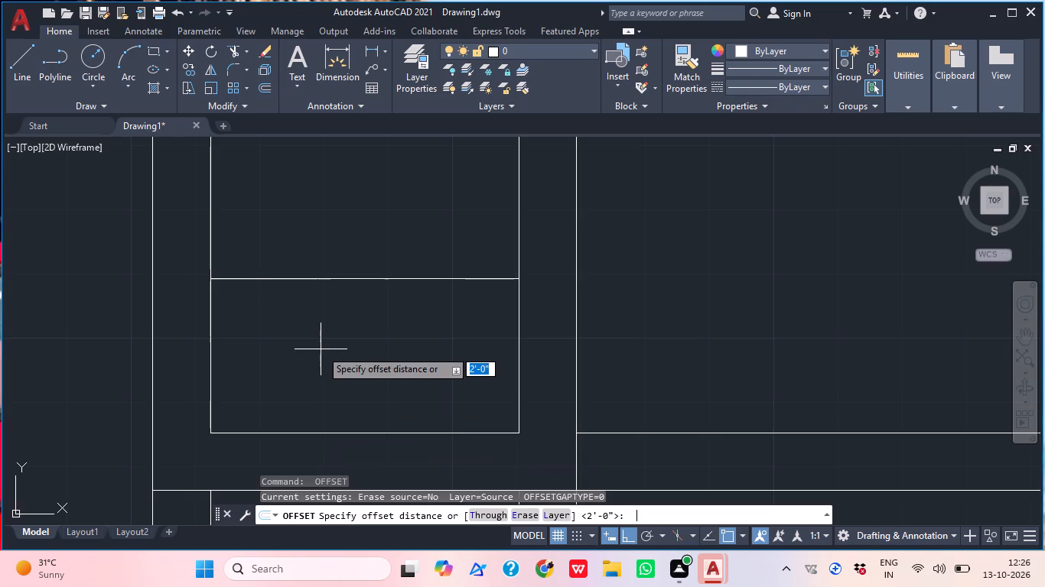
key("9")
key("shift+Return")
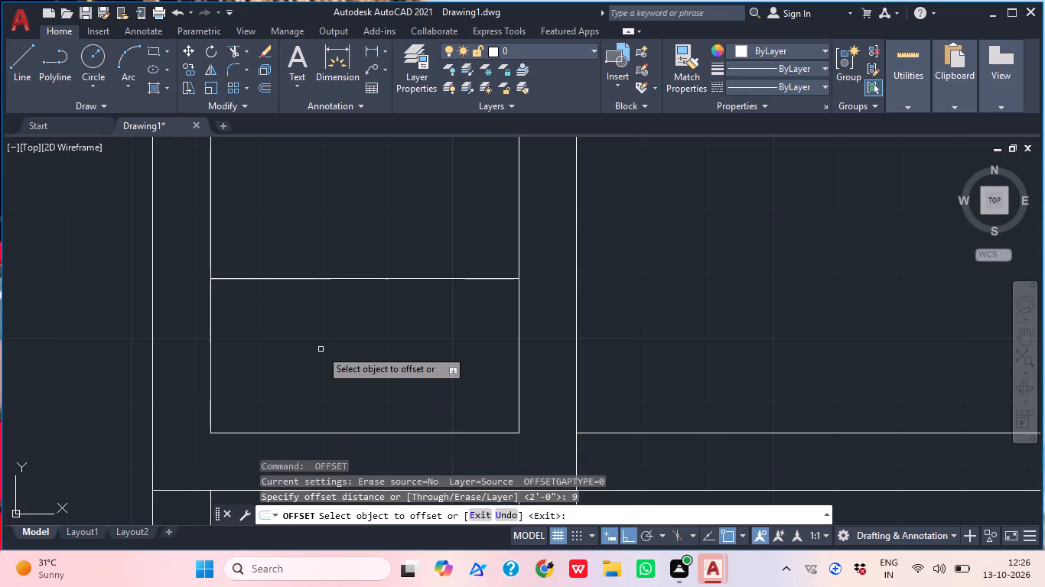
key("space")
key("space")
key("space")
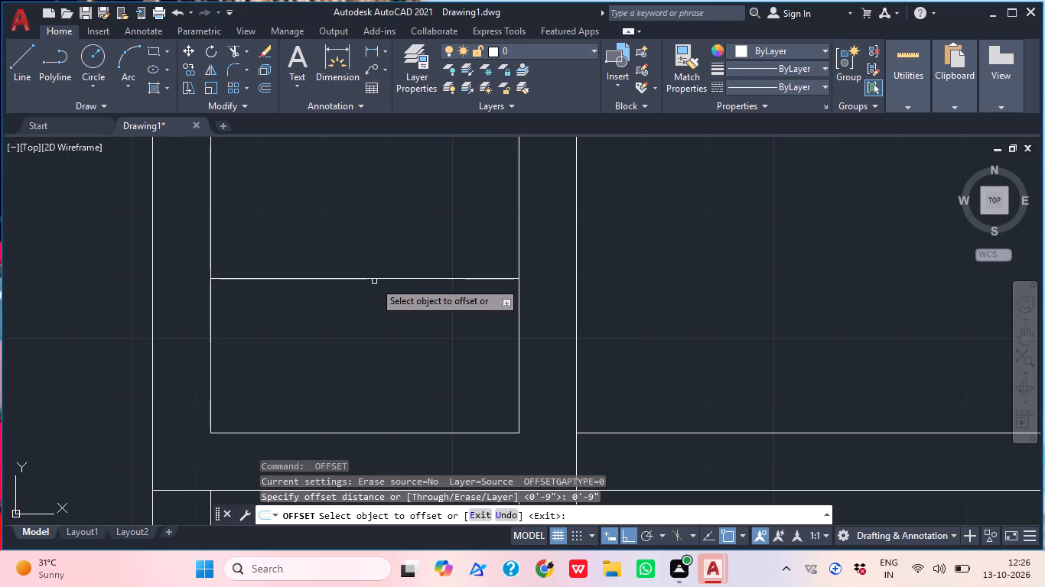
left_click(374, 281)
left_click(374, 240)
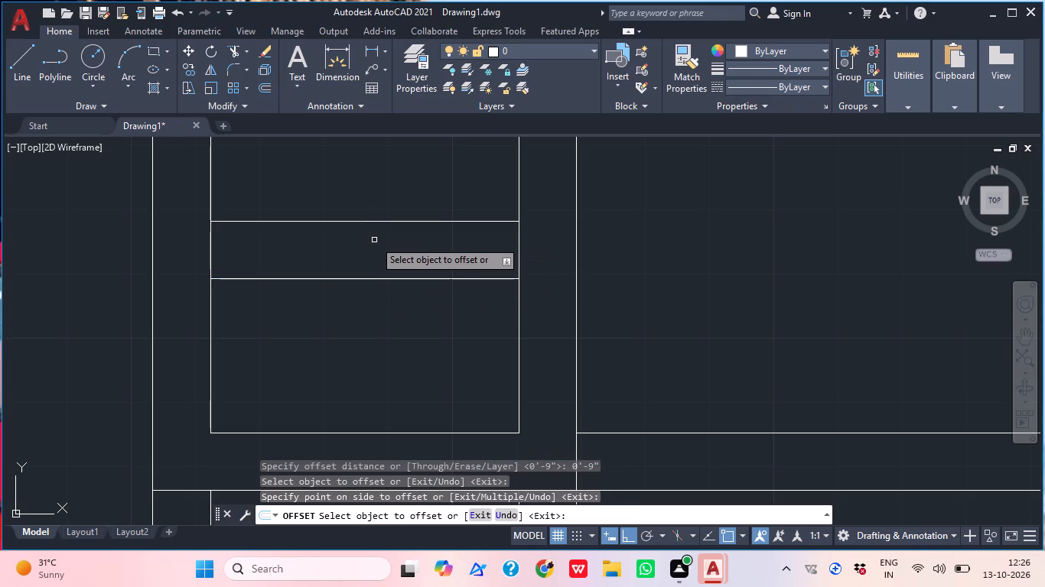
key("Escape")
Trim the narrow room's two side lines between the dividing wall's faces to separate the two small rooms.
type("TR")
key("space")
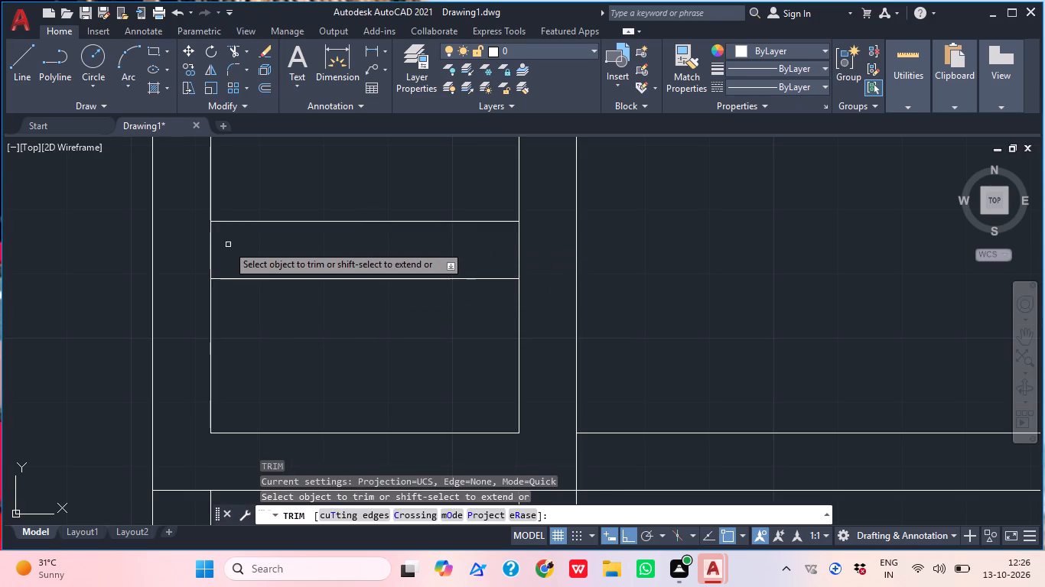
left_click(201, 245)
left_click(542, 246)
scroll(508, 243, "down", 3)
key("Escape")
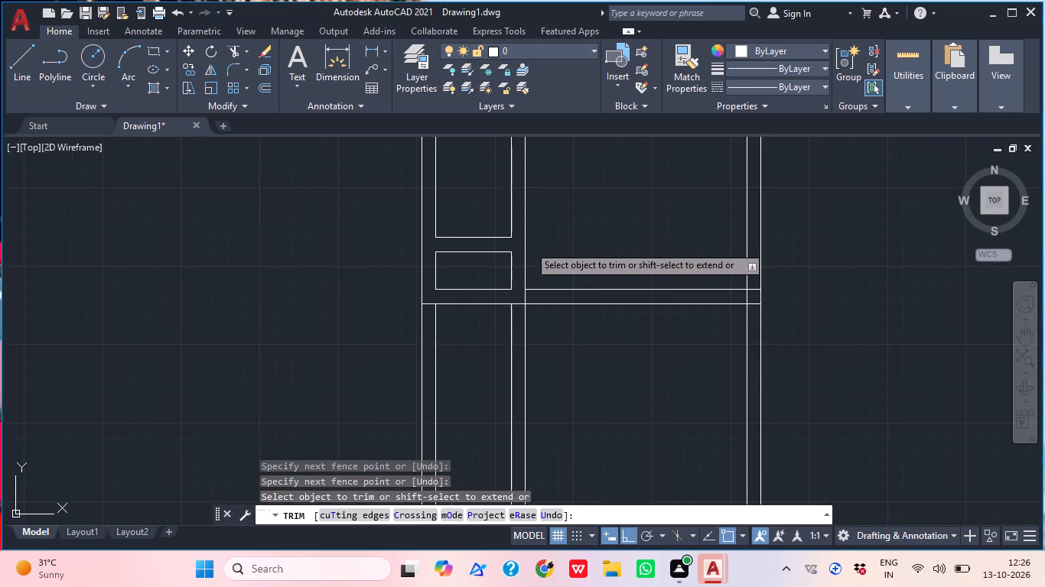
Trim away both vertical partition lines that continue below the second cross wall.
middle_click_drag(566, 259, 422, 291)
scroll(418, 300, "down", 1)
middle_click_drag(475, 345, 428, 366)
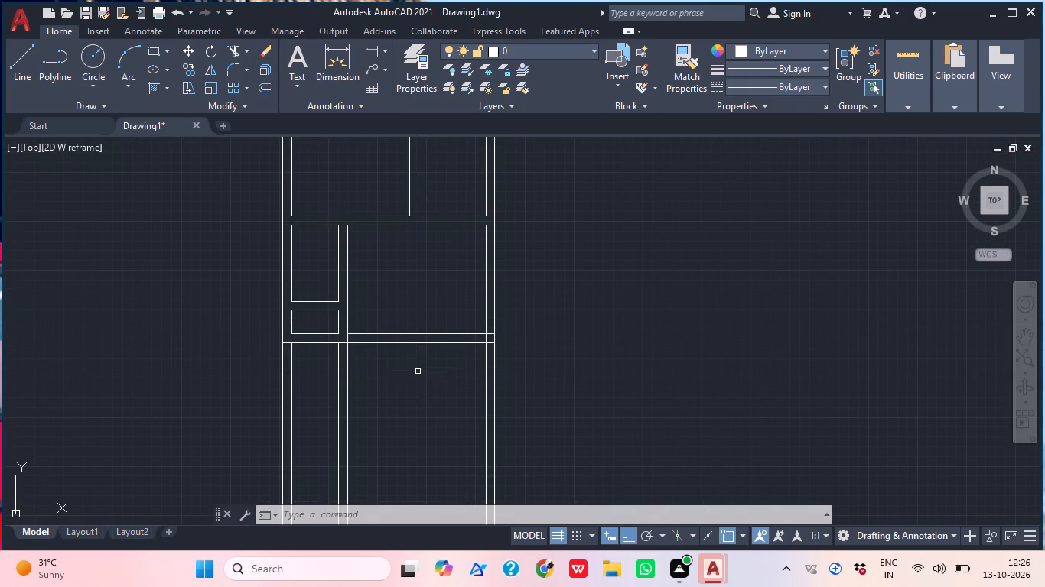
middle_click_drag(418, 371, 404, 313)
middle_click_drag(394, 355, 392, 336)
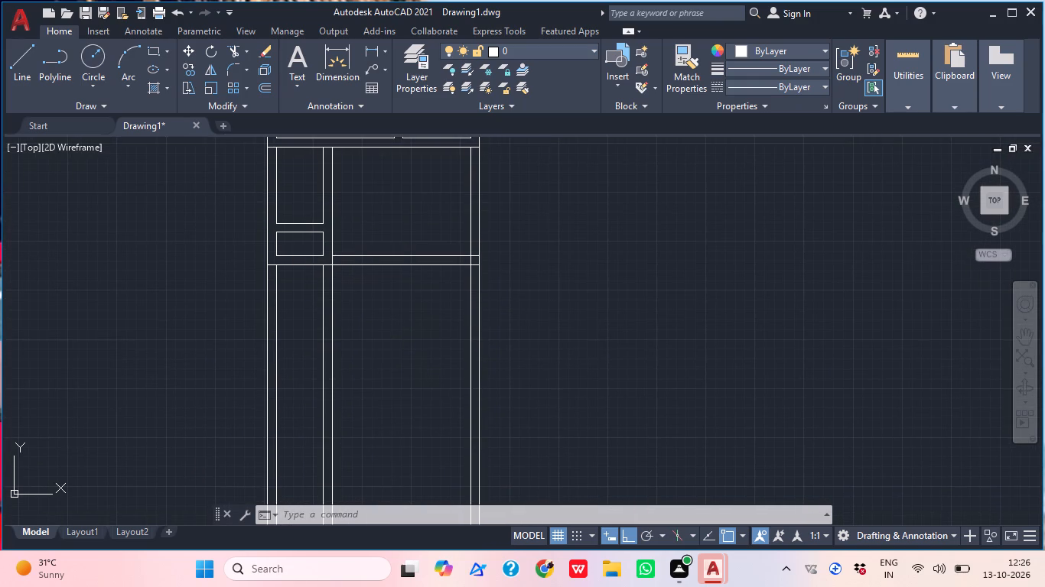
type("TR")
key("space")
left_click_drag(392, 335, 385, 332)
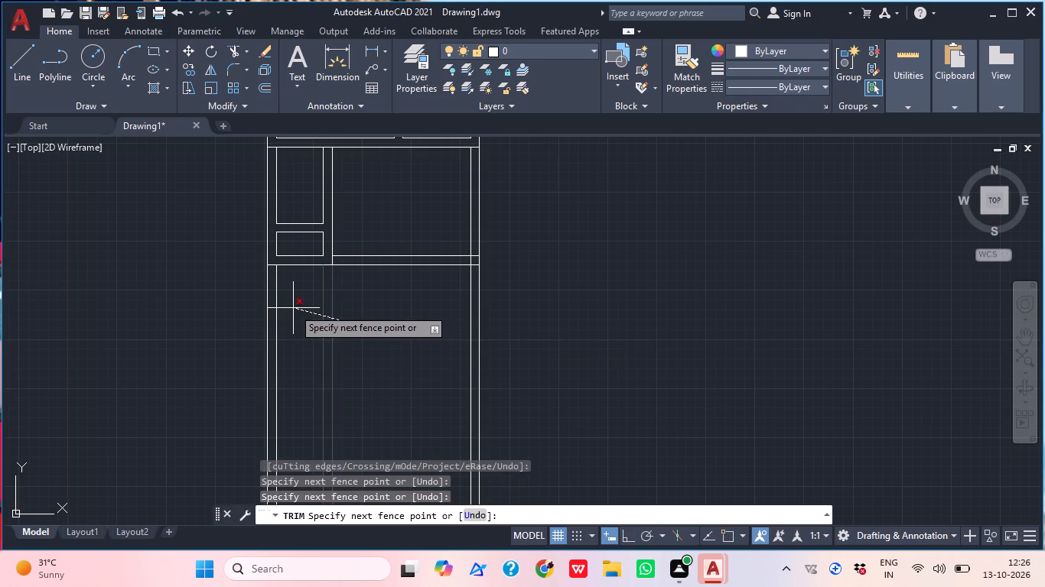
left_click(298, 311)
middle_click_drag(332, 316, 370, 361)
scroll(337, 323, "down", 1)
key("Escape")
middle_click_drag(387, 340, 385, 353)
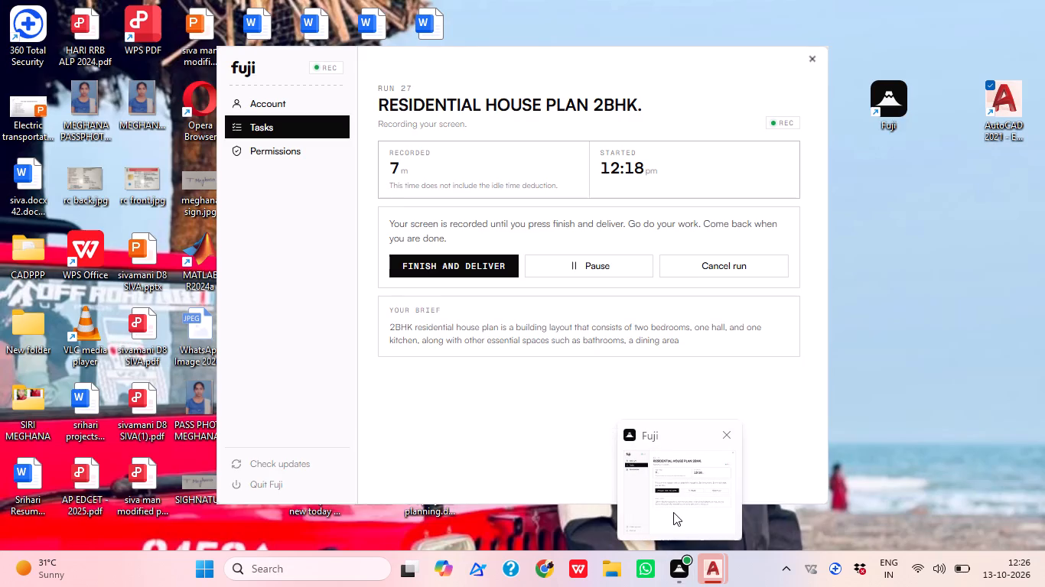
Trim the overlapping lines where the second cross wall meets the right outer wall.
middle_click_drag(464, 345, 556, 335)
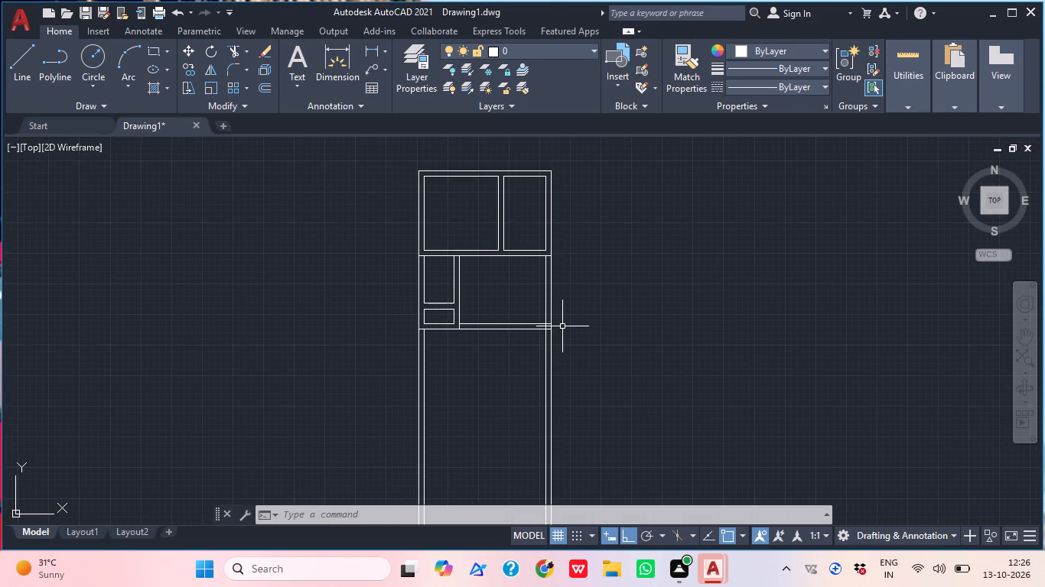
scroll(669, 323, "up", 1)
middle_click_drag(558, 339, 641, 362)
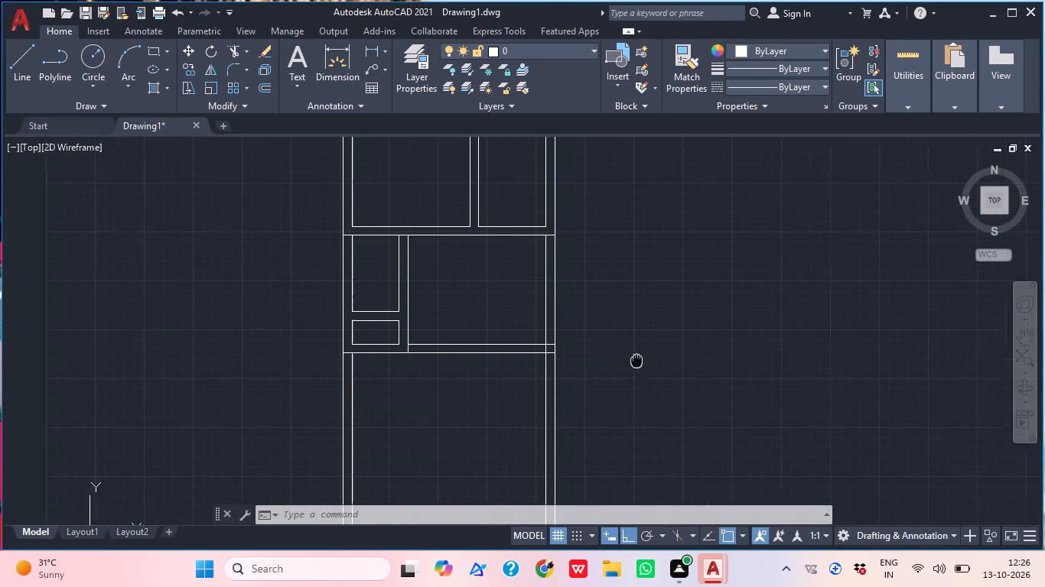
middle_click_drag(641, 362, 645, 362)
type("T")
key("space")
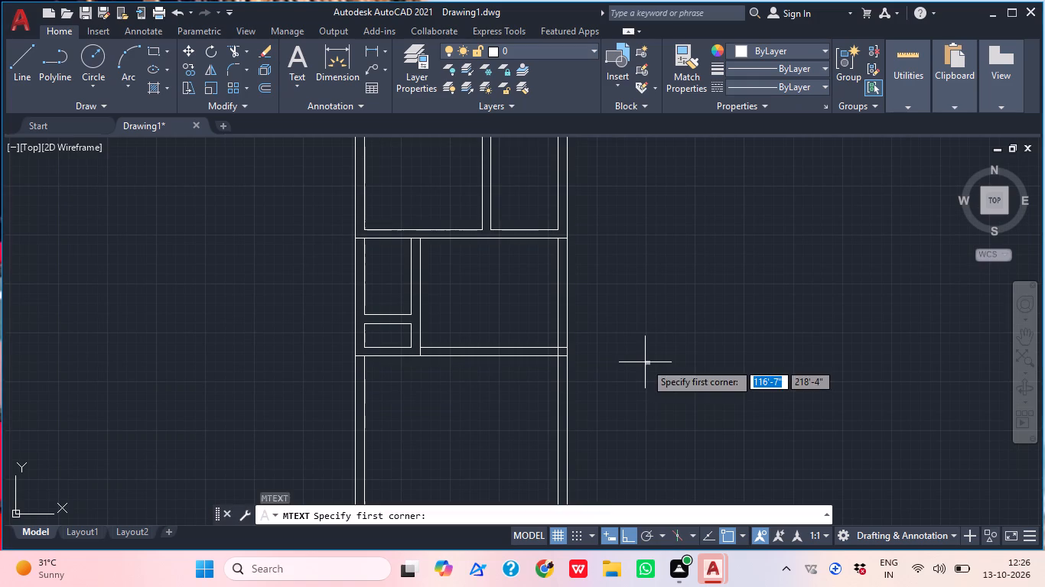
key("Escape")
type("TR")
key("space")
scroll(553, 358, "up", 3)
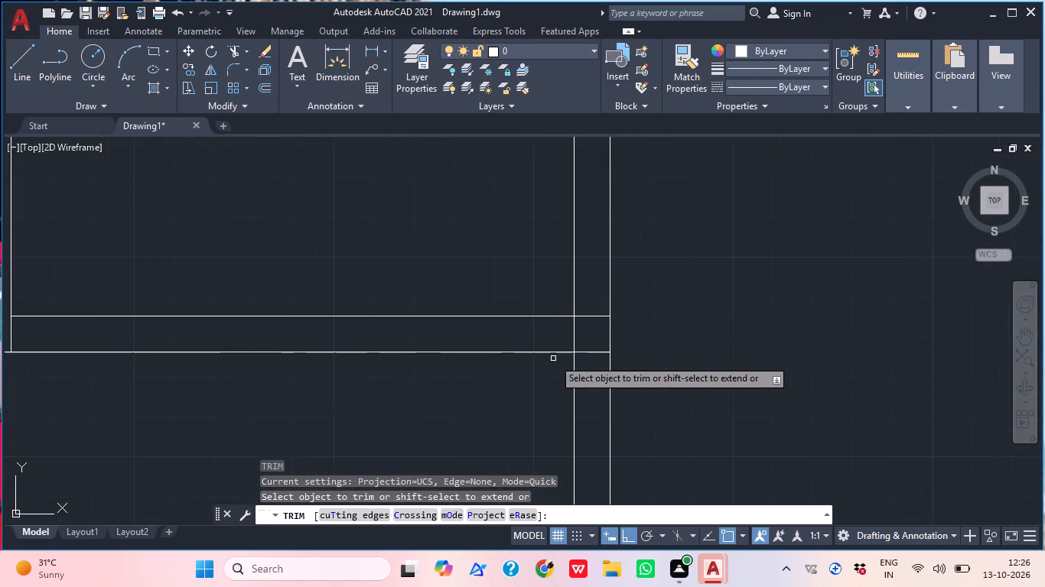
left_click(568, 345)
left_click(601, 359)
left_click(591, 335)
left_click(594, 295)
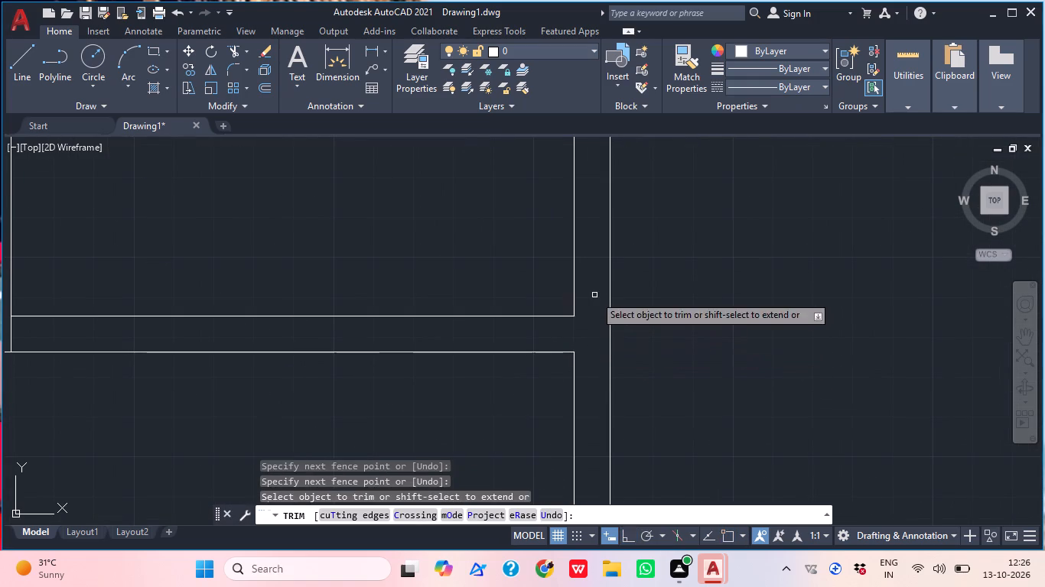
Trim the stub of the first cross wall's lower line inside the right outer wall.
scroll(608, 314, "down", 2)
middle_click_drag(470, 329, 477, 365)
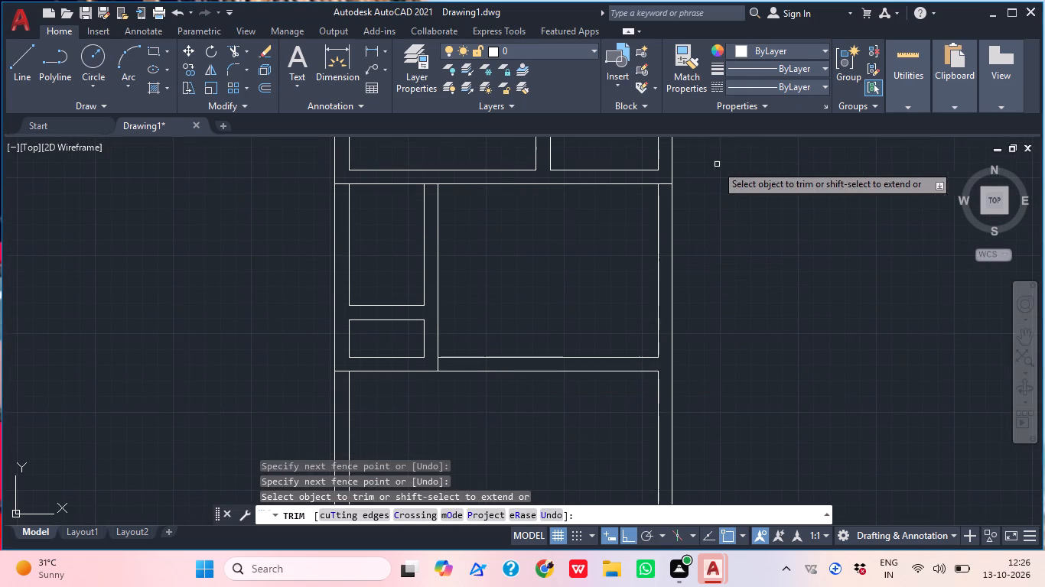
scroll(662, 185, "up", 3)
left_click(662, 185)
left_click(665, 169)
key("Escape")
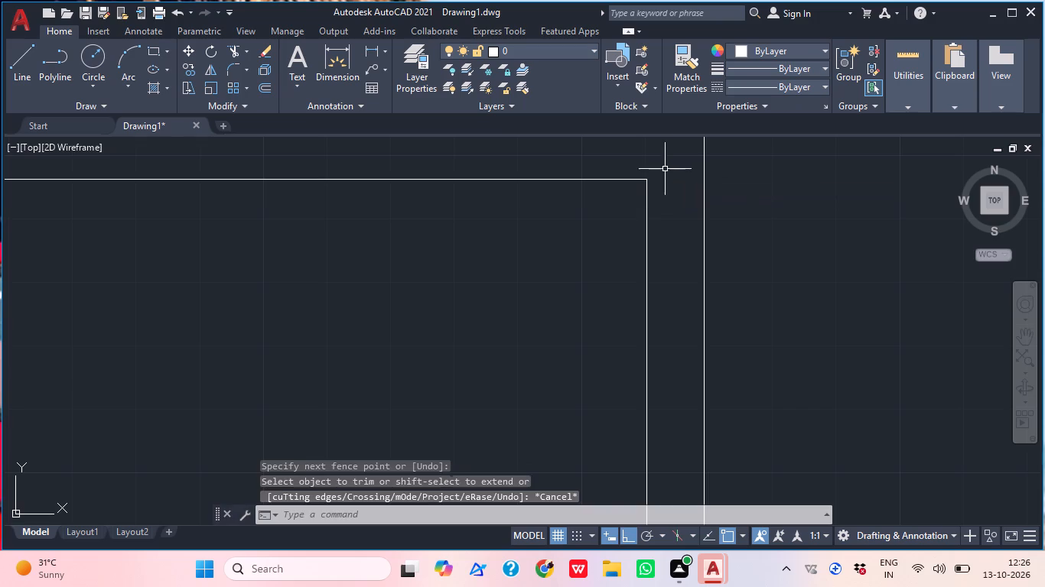
Offset the lower line of the second cross wall 10' downward.
scroll(699, 209, "down", 4)
middle_click_drag(583, 366, 589, 351)
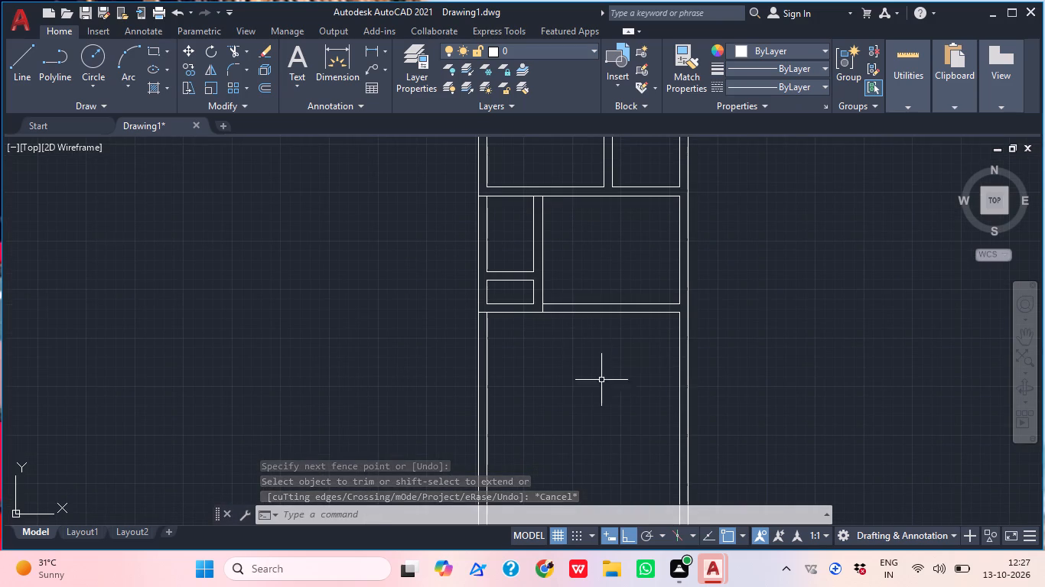
middle_click_drag(608, 387, 584, 332)
scroll(602, 339, "down", 2)
middle_click_drag(603, 352, 585, 370)
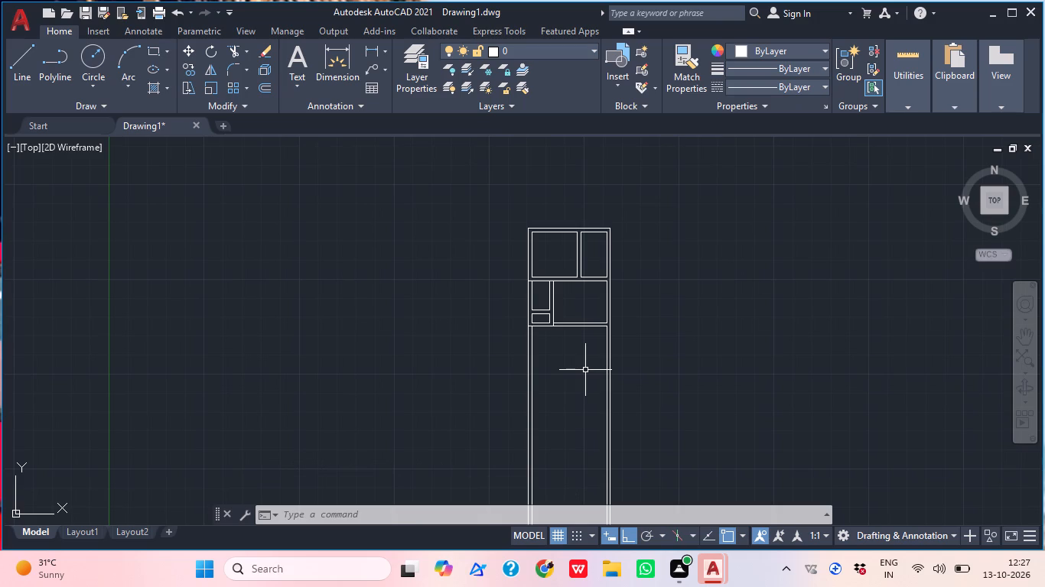
type("O")
key("space")
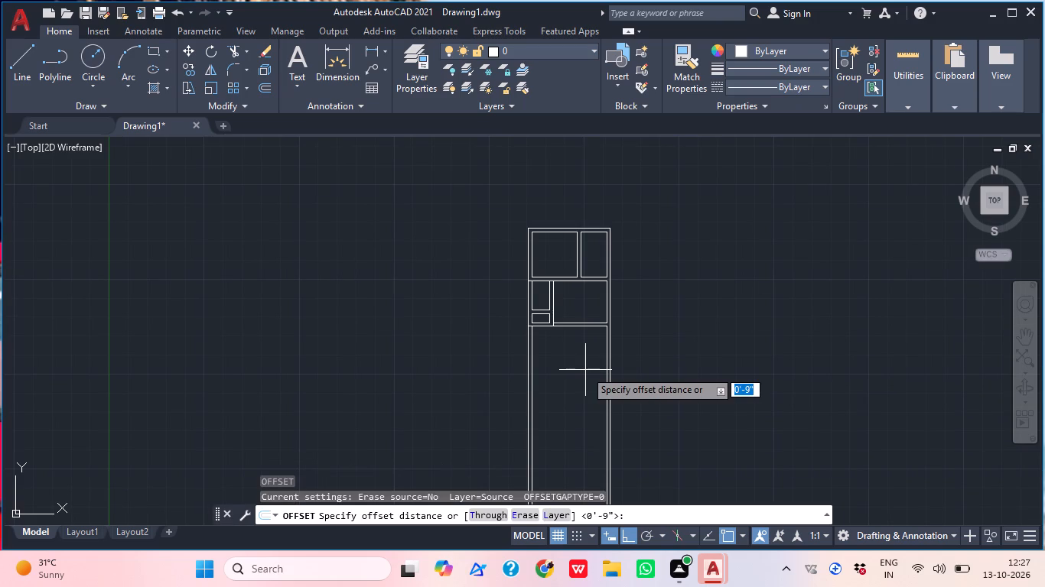
type("1O")
key("apostrophe")
key("BackSpace")
key("BackSpace")
type("0'")
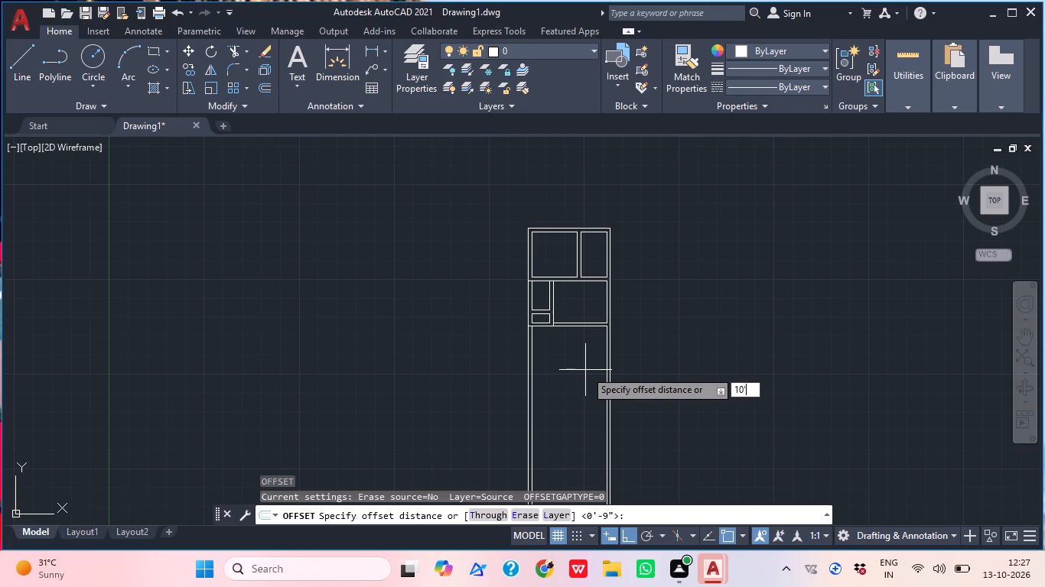
key("Return")
scroll(579, 335, "up", 1)
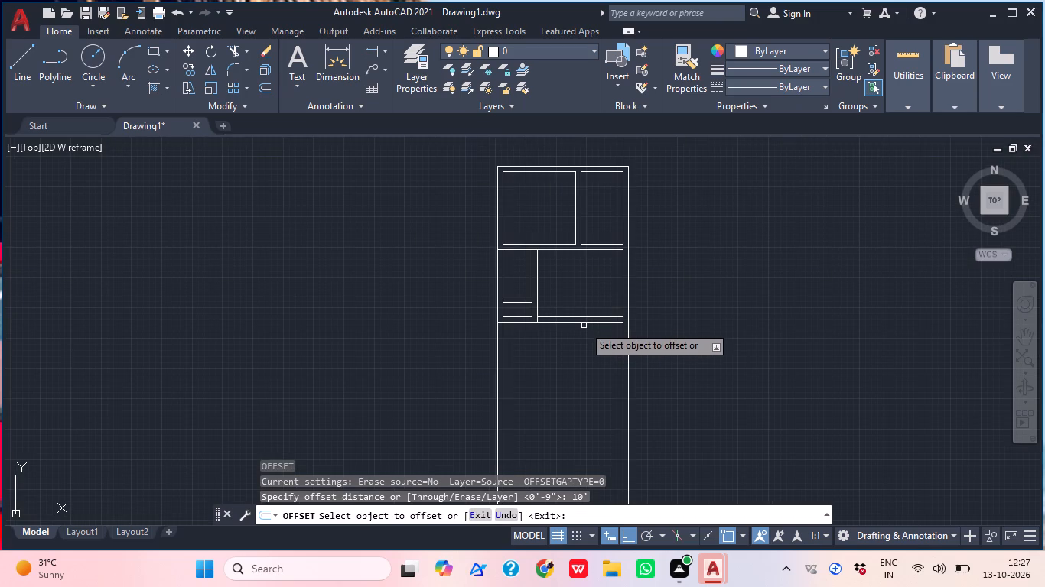
left_click(584, 323)
left_click(582, 426)
key("space")
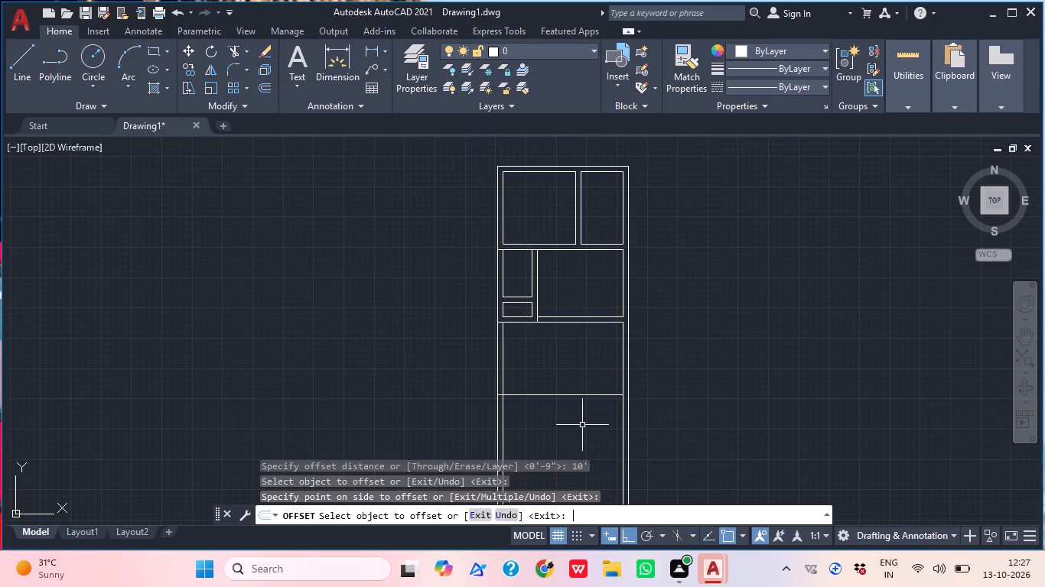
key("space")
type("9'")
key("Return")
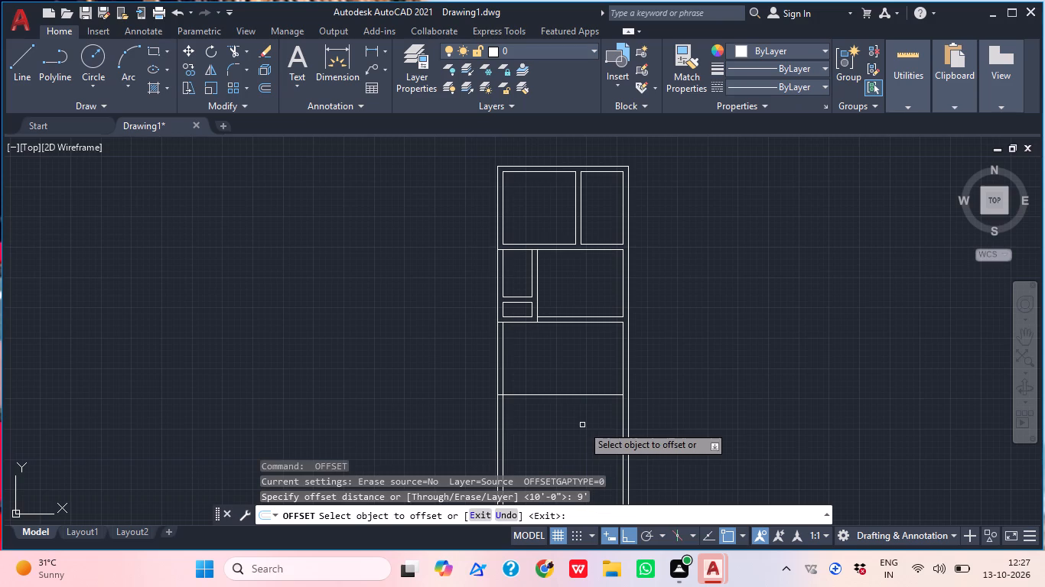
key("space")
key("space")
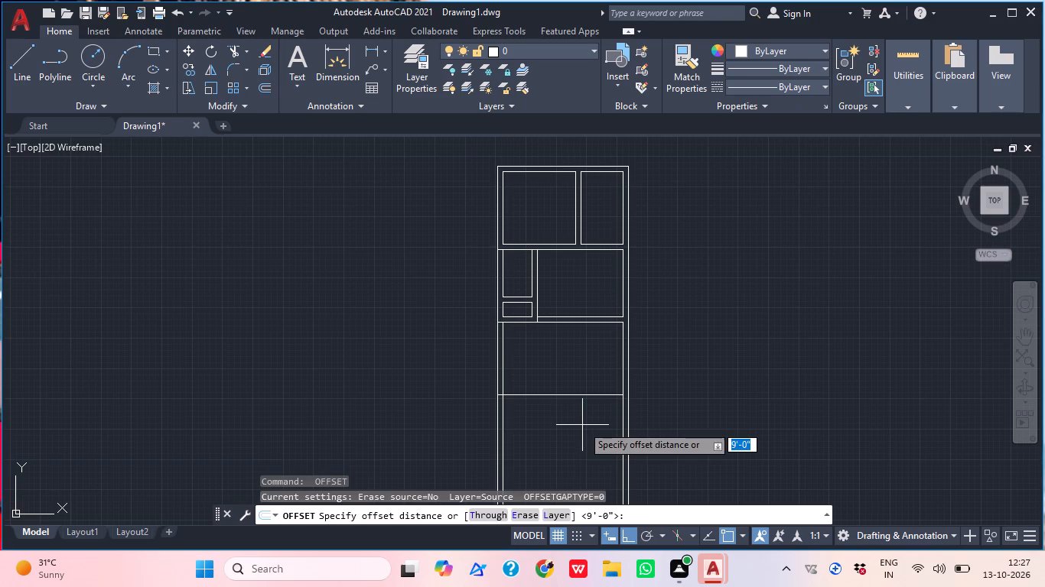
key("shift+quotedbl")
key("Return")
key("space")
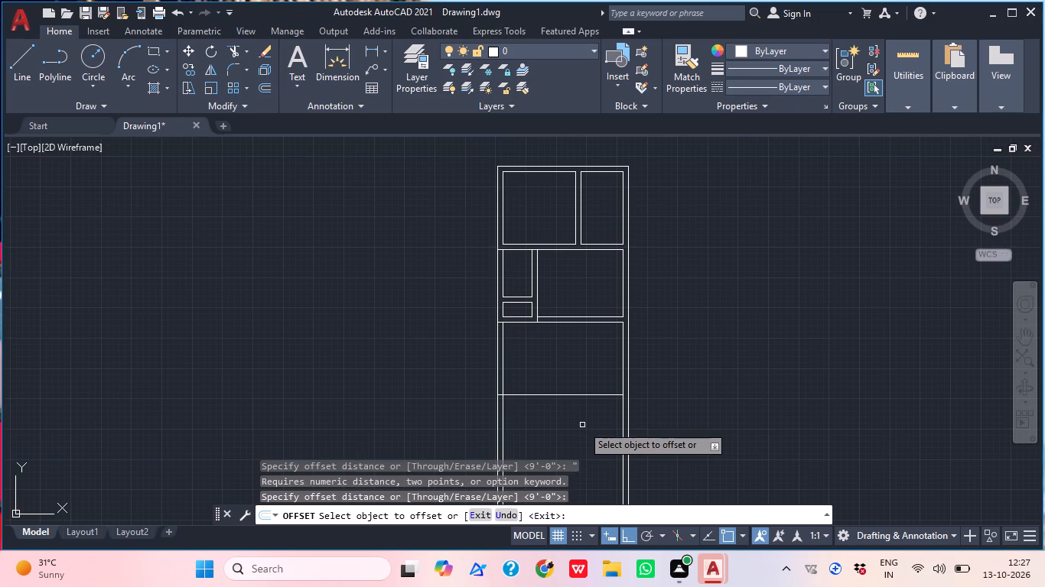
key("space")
Offset the new horizontal line 9" downward to form the third cross wall's thickness.
key("space")
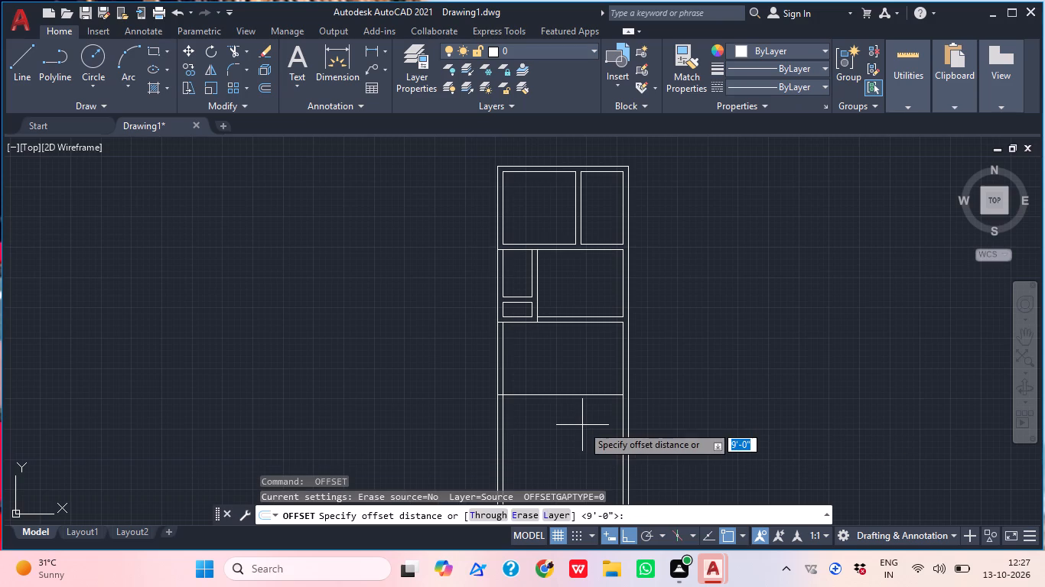
type("9\"")
key("Return")
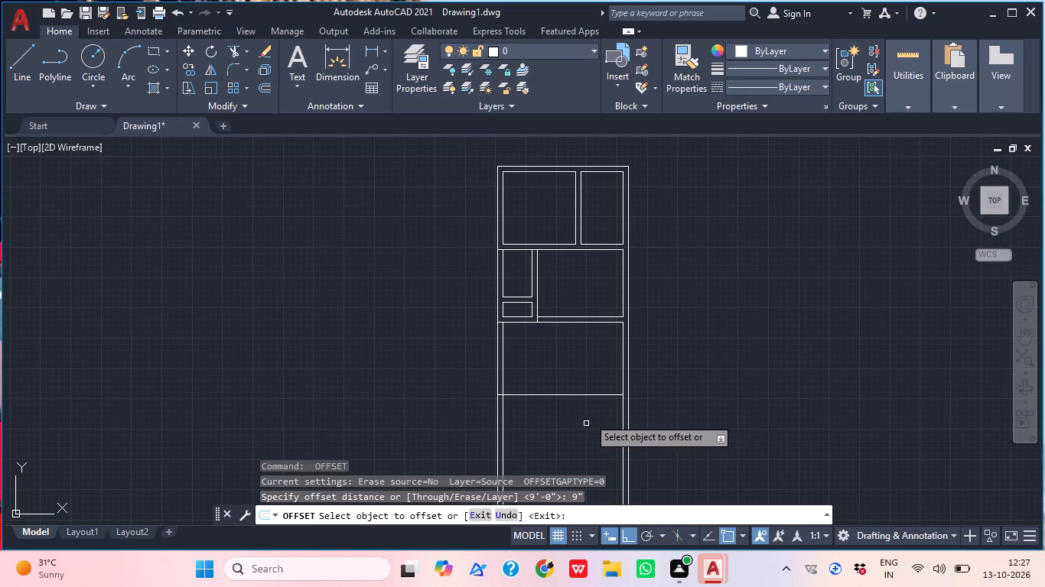
left_click(589, 397)
left_click(590, 425)
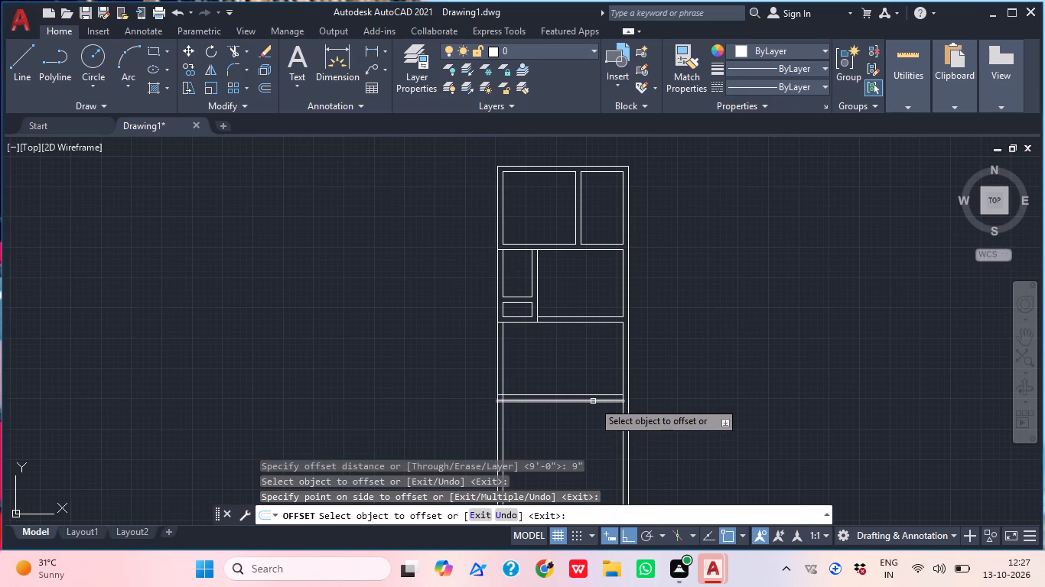
key("Escape")
Offset the left outer wall's inner line 9'6" to the right, into the room below the second cross wall.
middle_click_drag(540, 423, 577, 401)
scroll(534, 318, "up", 1)
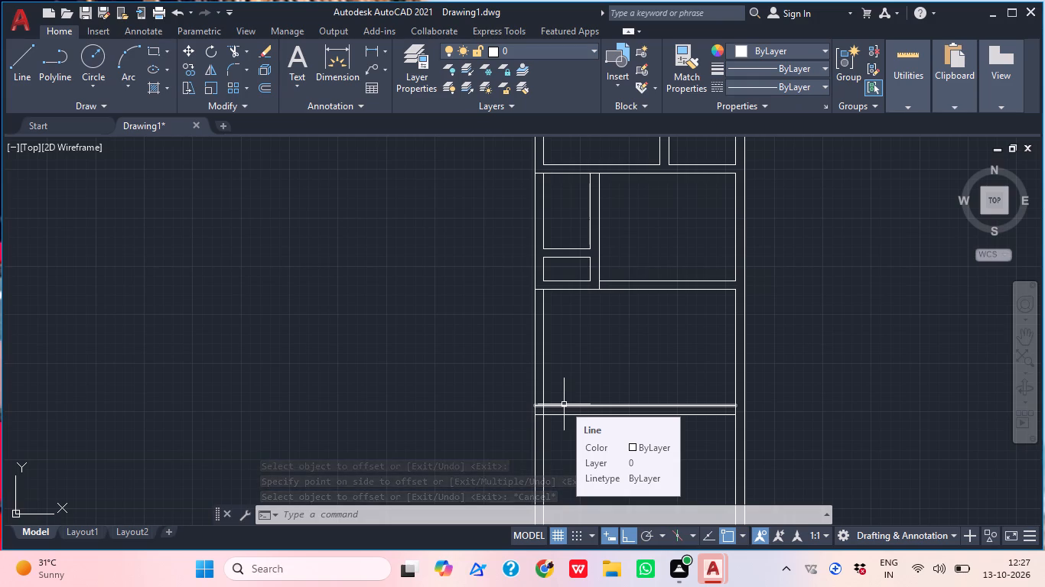
type("O")
key("space")
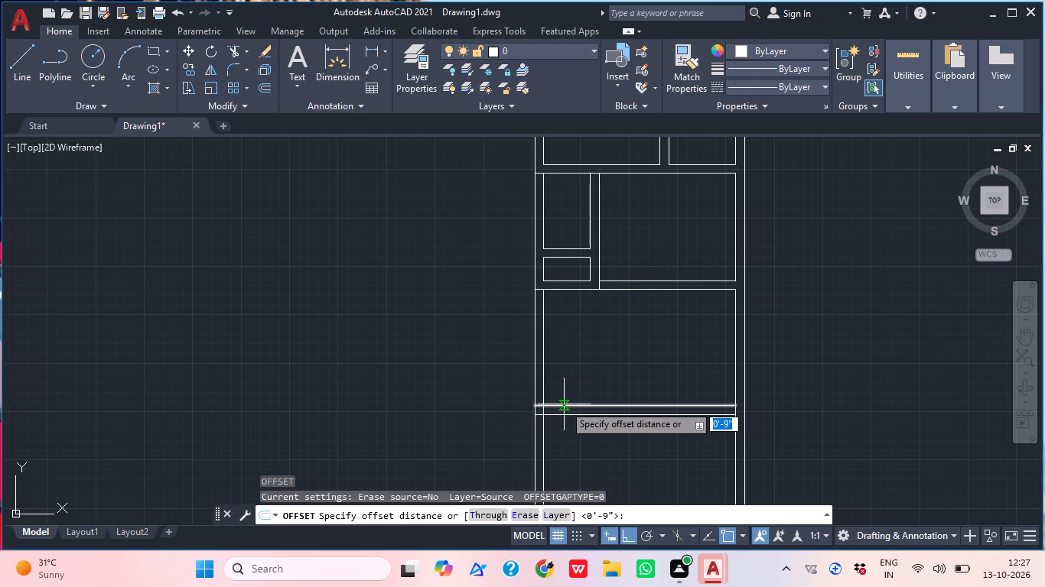
type("9'6\"")
key("Return")
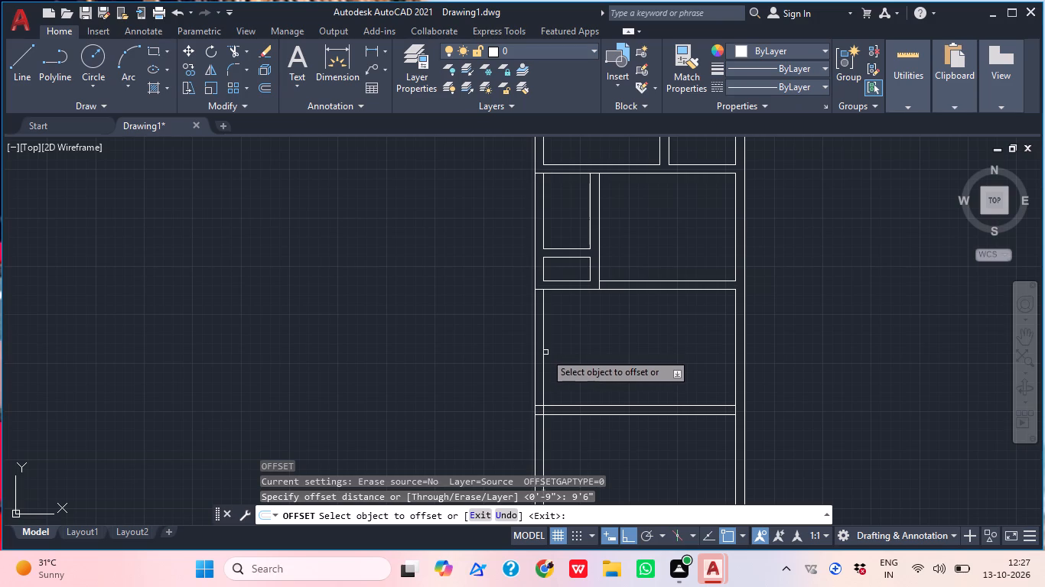
left_click(544, 351)
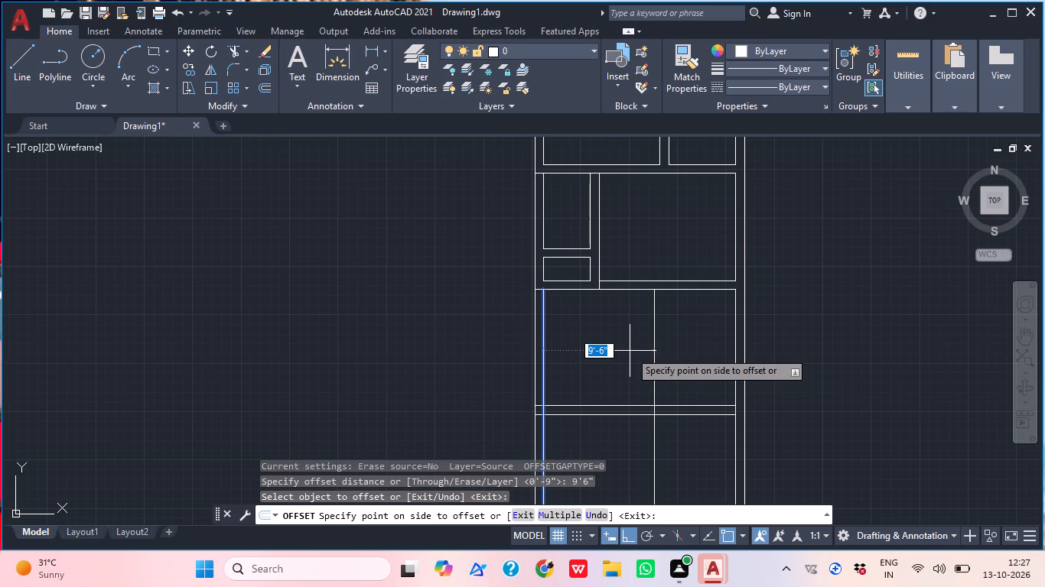
left_click(630, 351)
key("space")
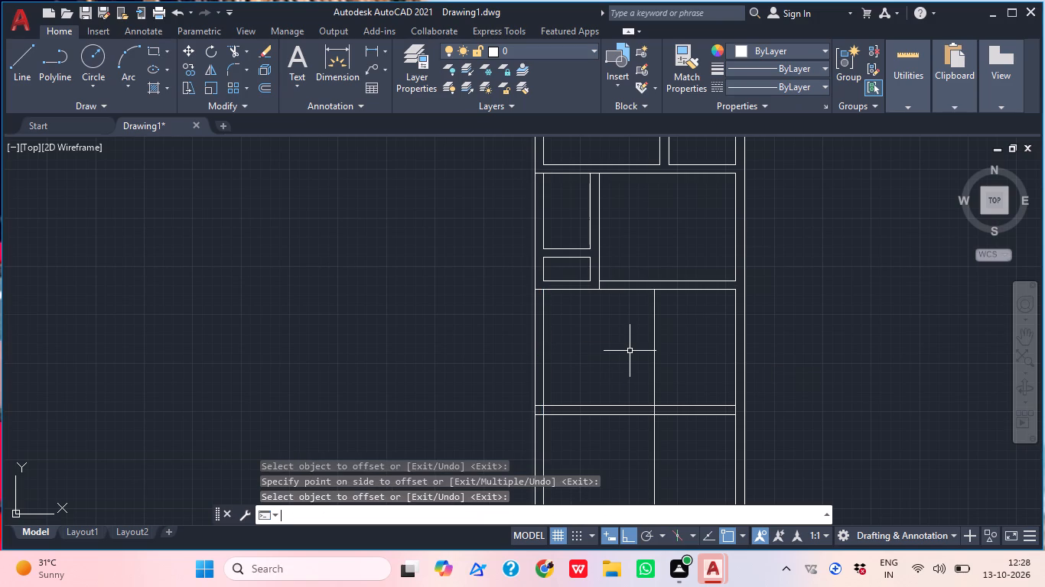
Check the width between the new vertical line and the right wall's inner line with a linear dimension, and delete that dimension.
left_click(374, 47)
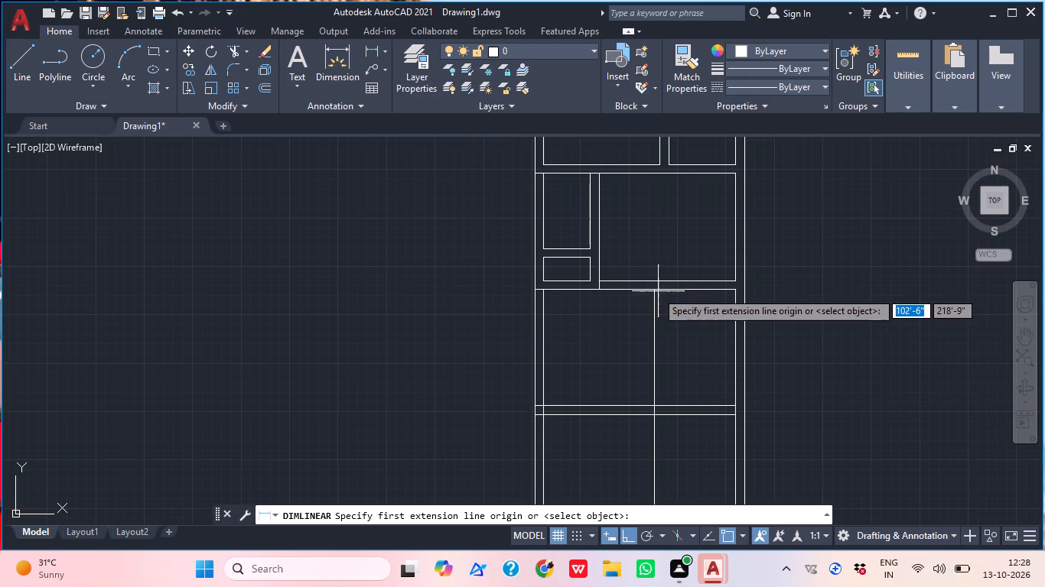
left_click(656, 290)
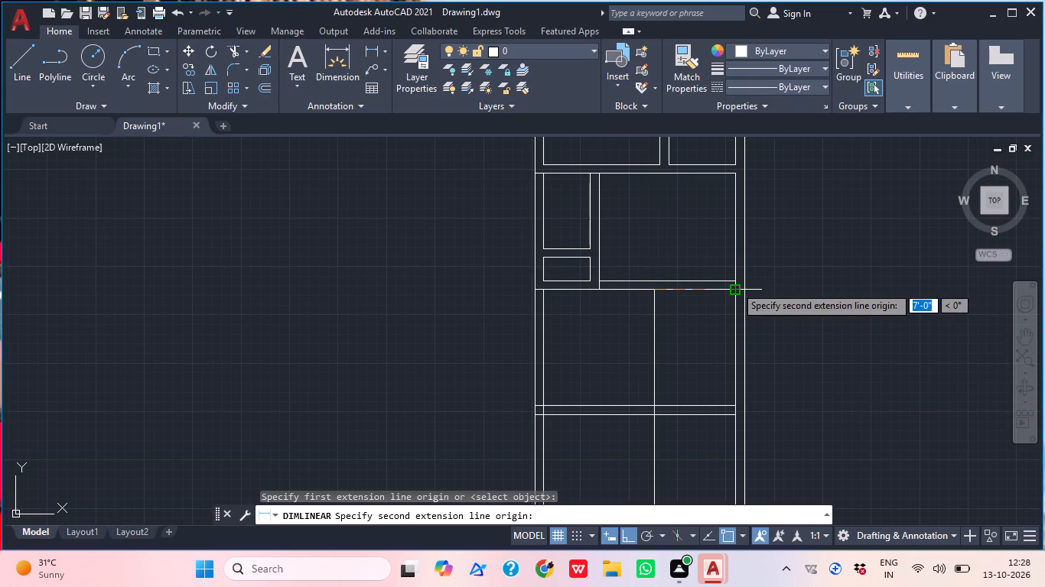
left_click(735, 286)
left_click(736, 316)
scroll(676, 313, "up", 3)
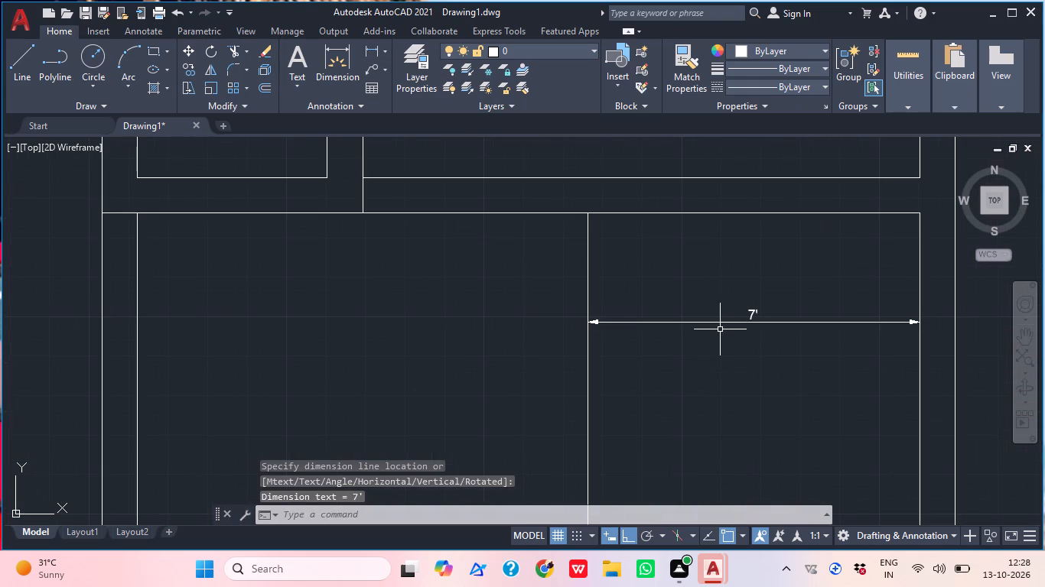
left_click(721, 331)
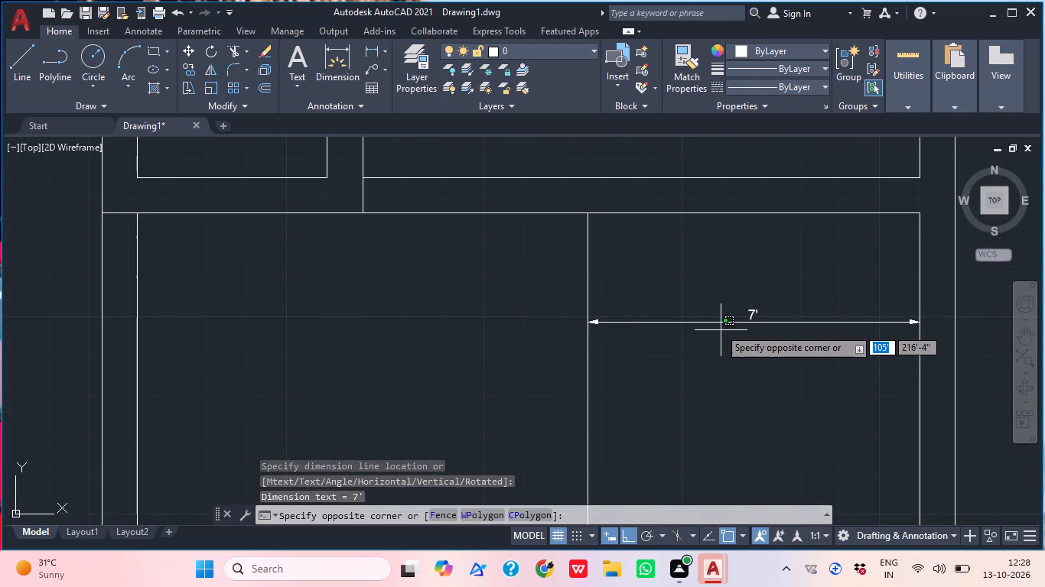
left_click(714, 324)
left_click(714, 324)
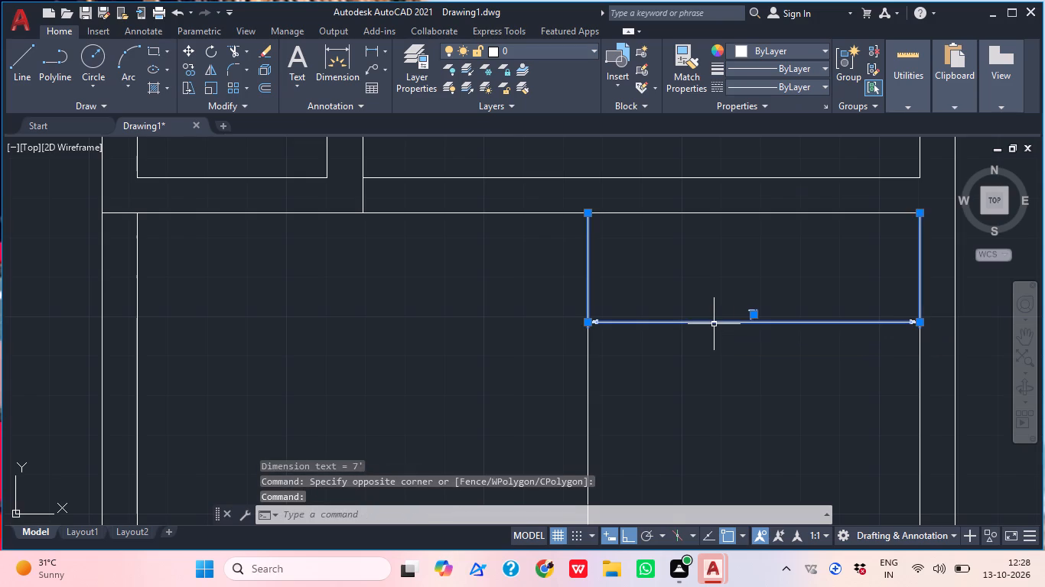
key("Delete")
Offset the new vertical line 9" to the right to form the partition wall's thickness.
type("O 9\"")
key("Return")
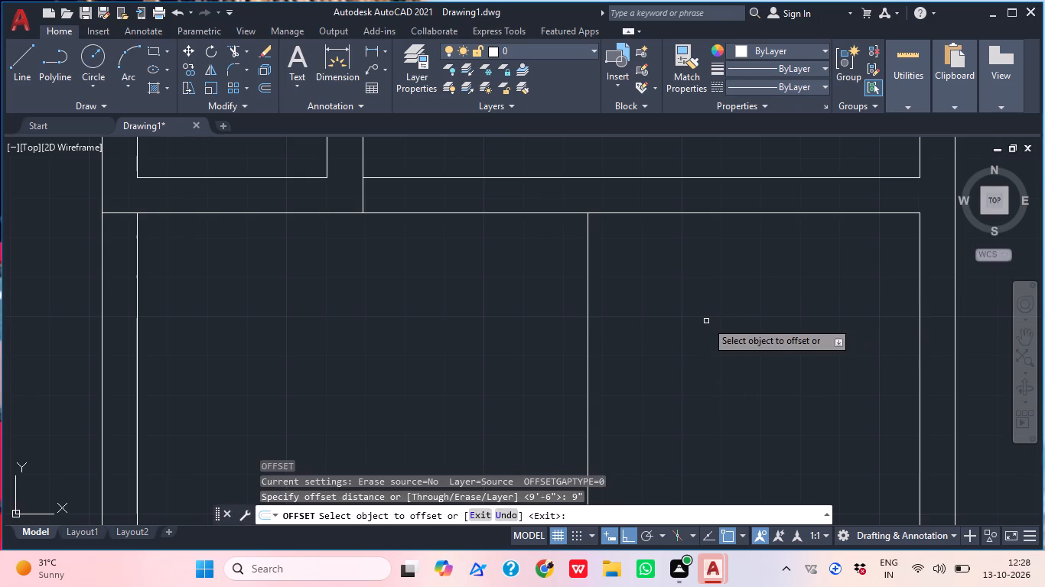
left_click(587, 319)
left_click(615, 322)
key("Escape")
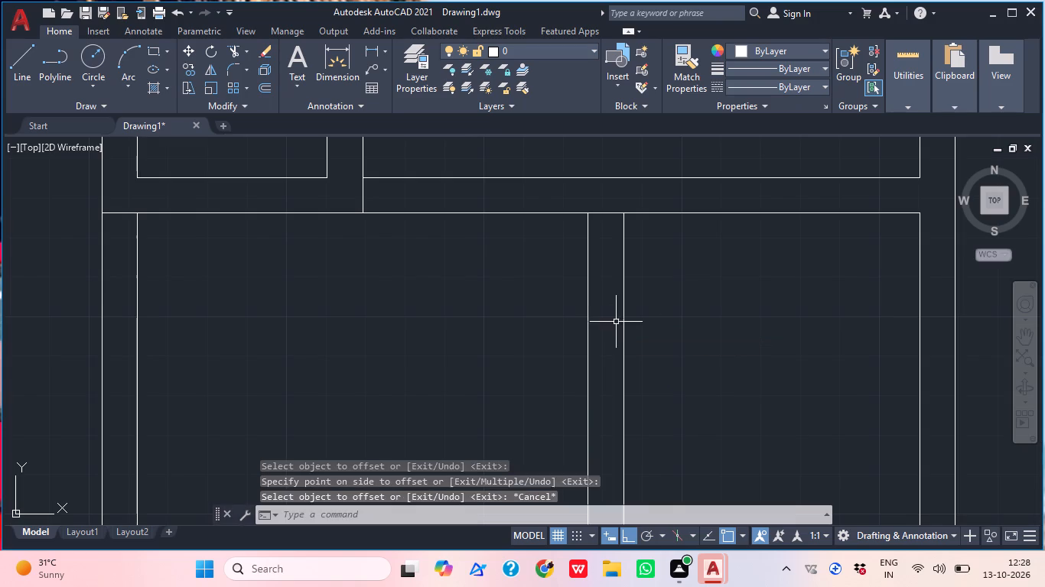
Offset the lower line of the third cross wall 8'1" downward.
scroll(716, 264, "down", 2)
middle_click_drag(705, 328, 696, 333)
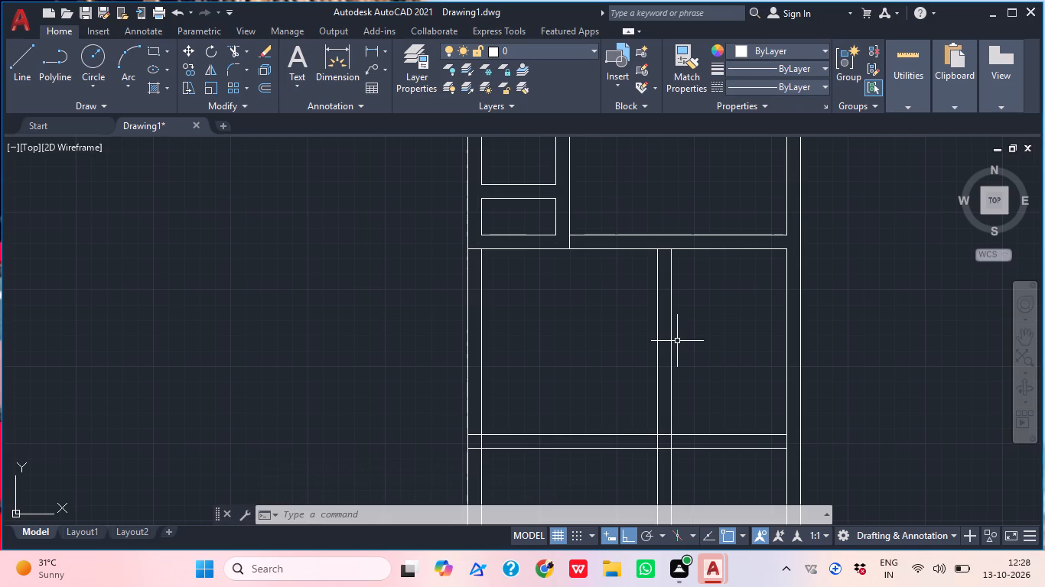
scroll(671, 396, "down", 1)
middle_click_drag(670, 396, 617, 325)
type("O")
key("space")
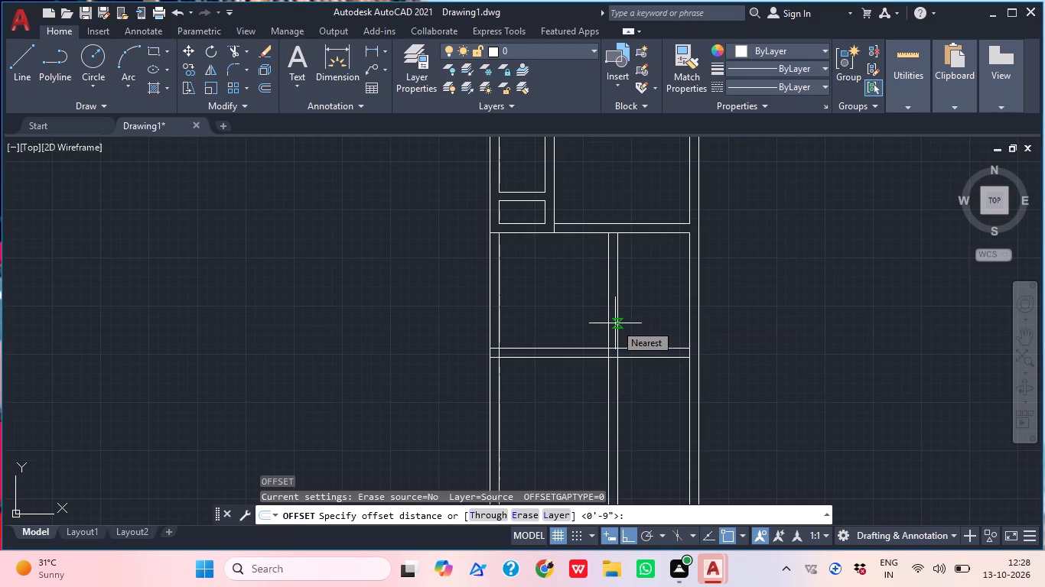
key("8")
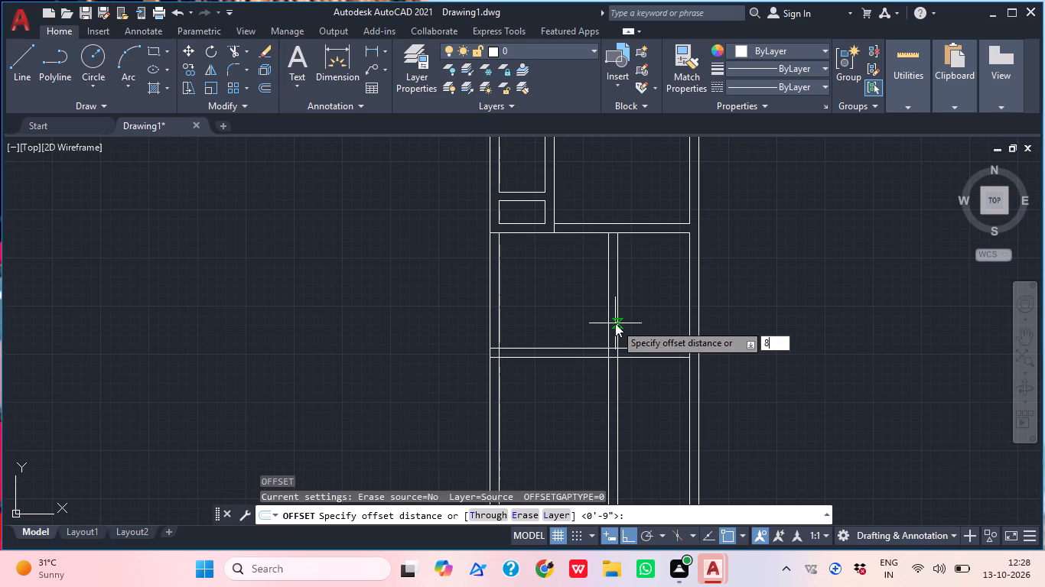
key("apostrophe")
key("1")
key("shift+quotedbl")
key("Return")
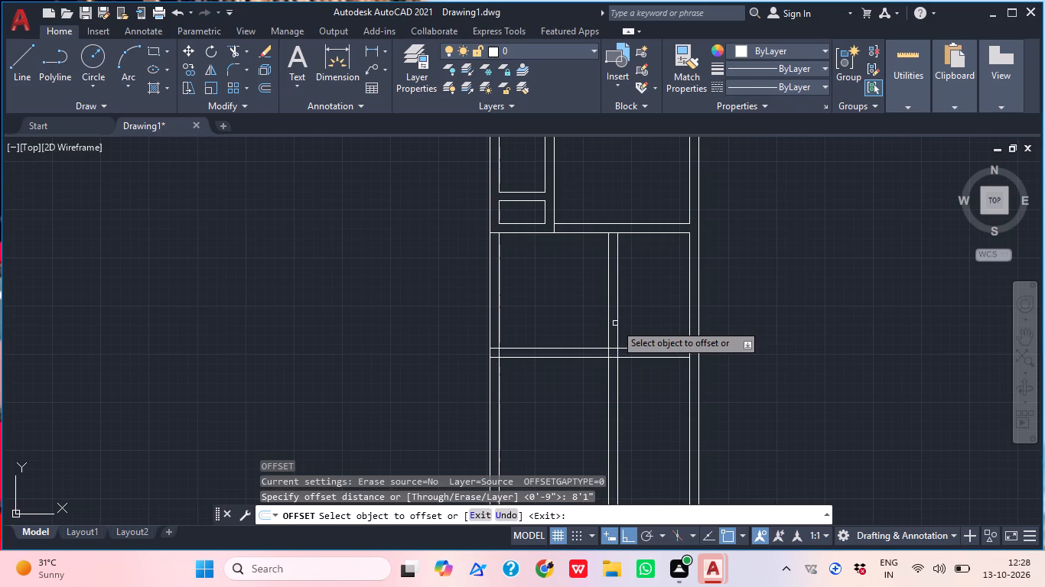
middle_click_drag(621, 410, 648, 342)
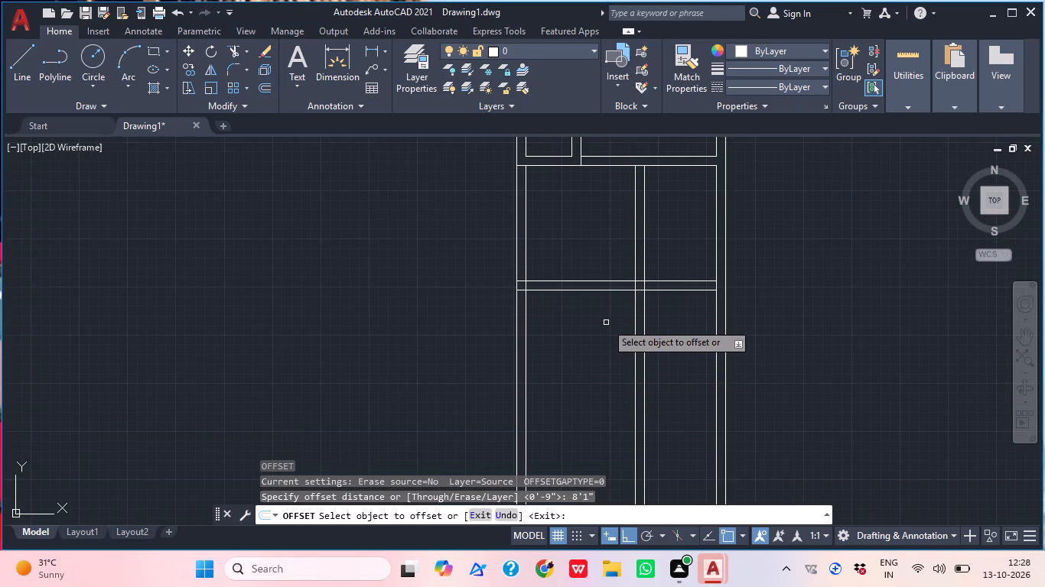
left_click(672, 290)
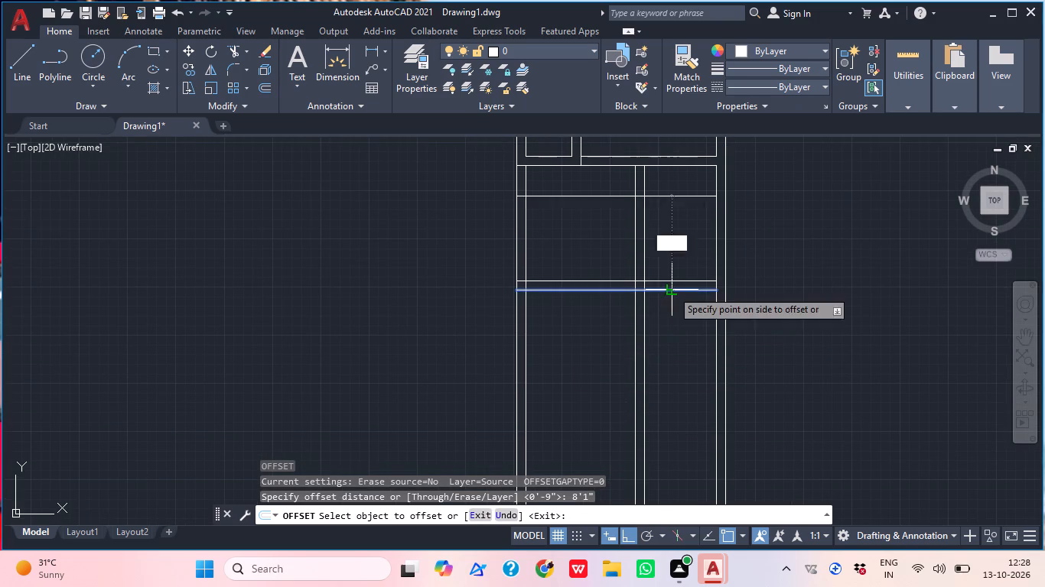
left_click(662, 384)
key("space")
Offset the new horizontal line 9" downward to form the bottom outer wall's thickness.
key("space")
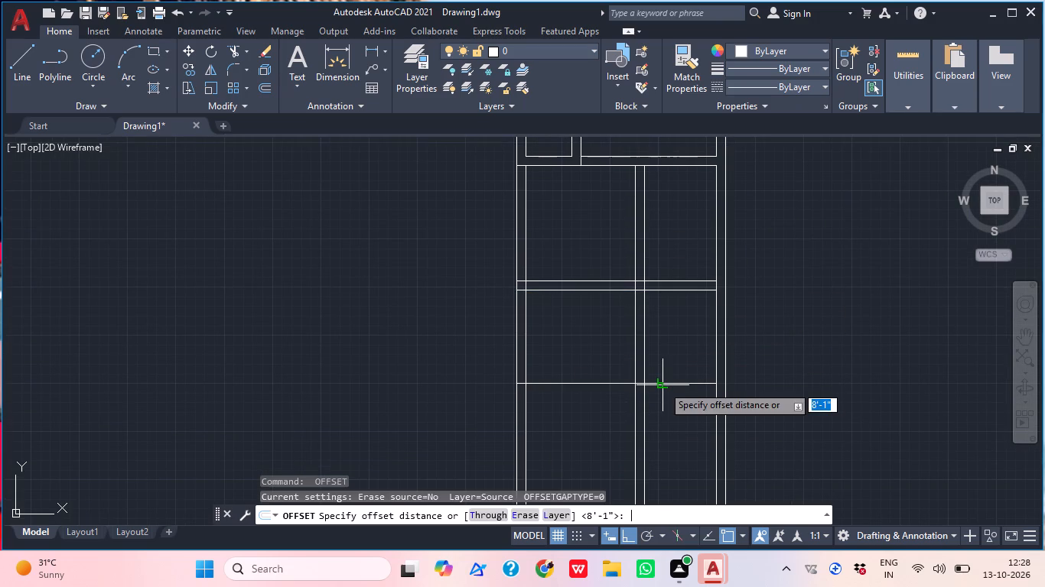
type("9'")
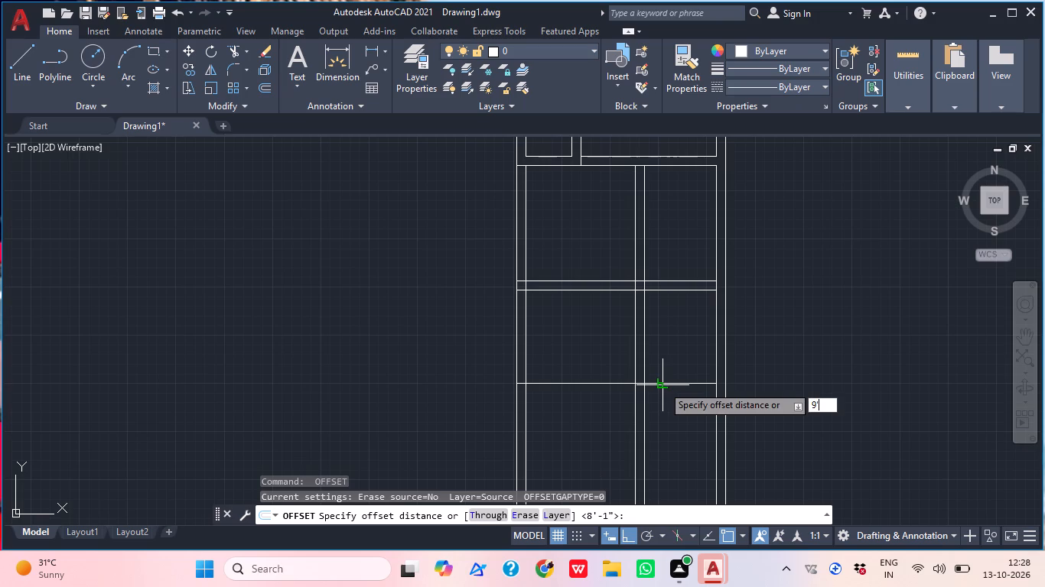
key("BackSpace")
key("shift+quotedbl")
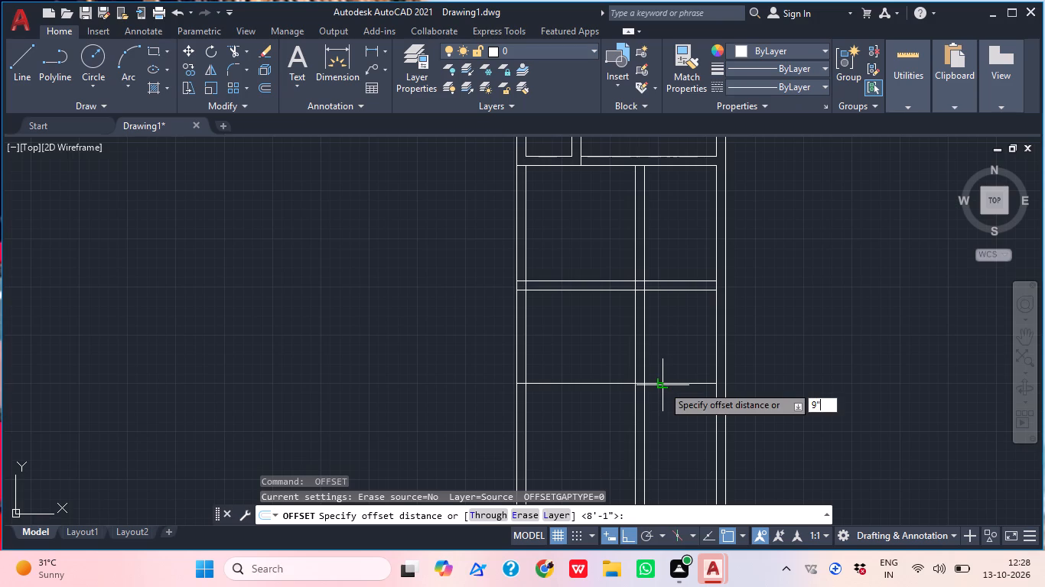
key("Return")
left_click(658, 383)
left_click(659, 413)
middle_click(659, 413)
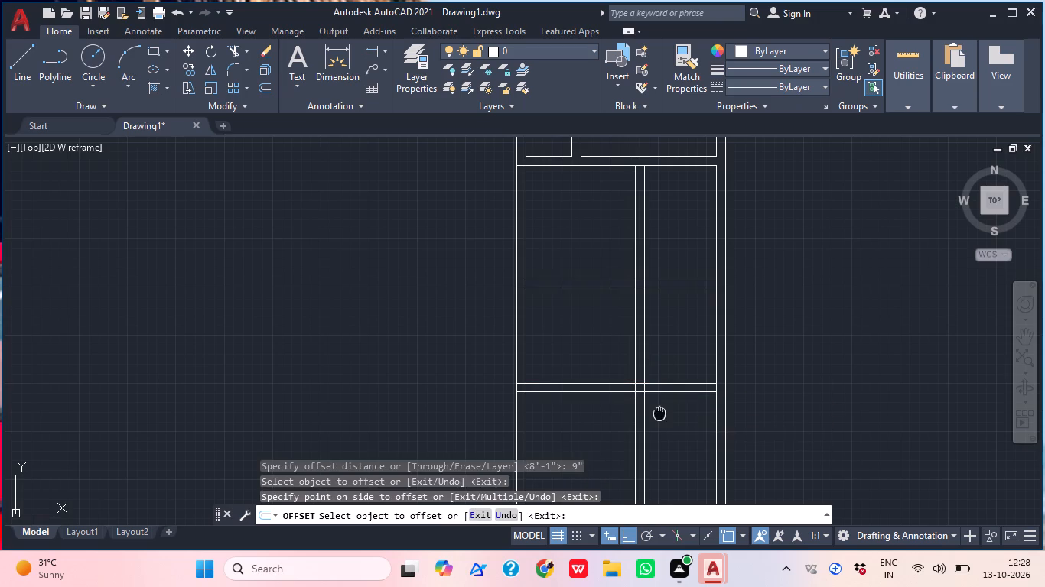
key("Escape")
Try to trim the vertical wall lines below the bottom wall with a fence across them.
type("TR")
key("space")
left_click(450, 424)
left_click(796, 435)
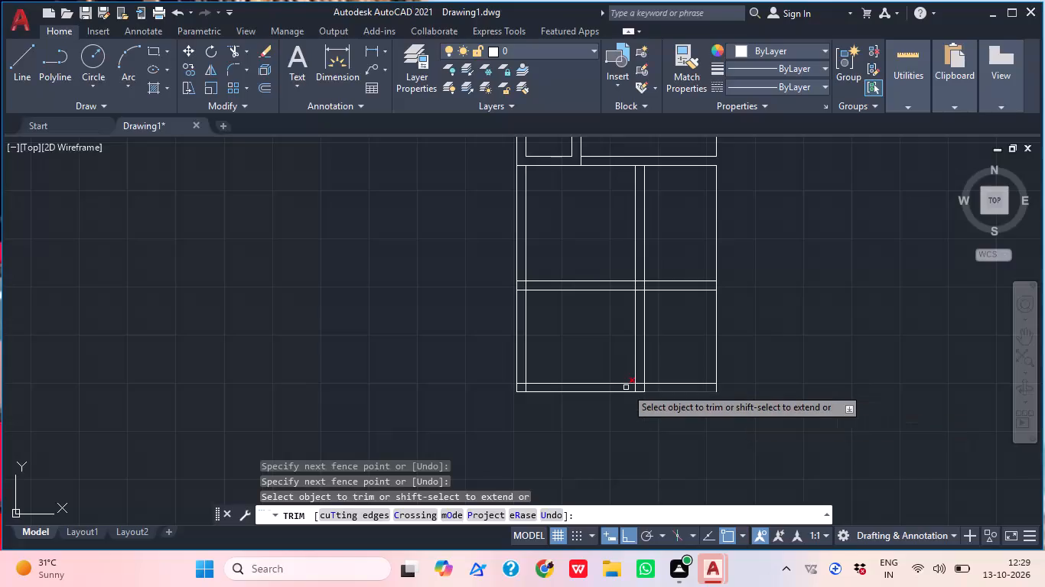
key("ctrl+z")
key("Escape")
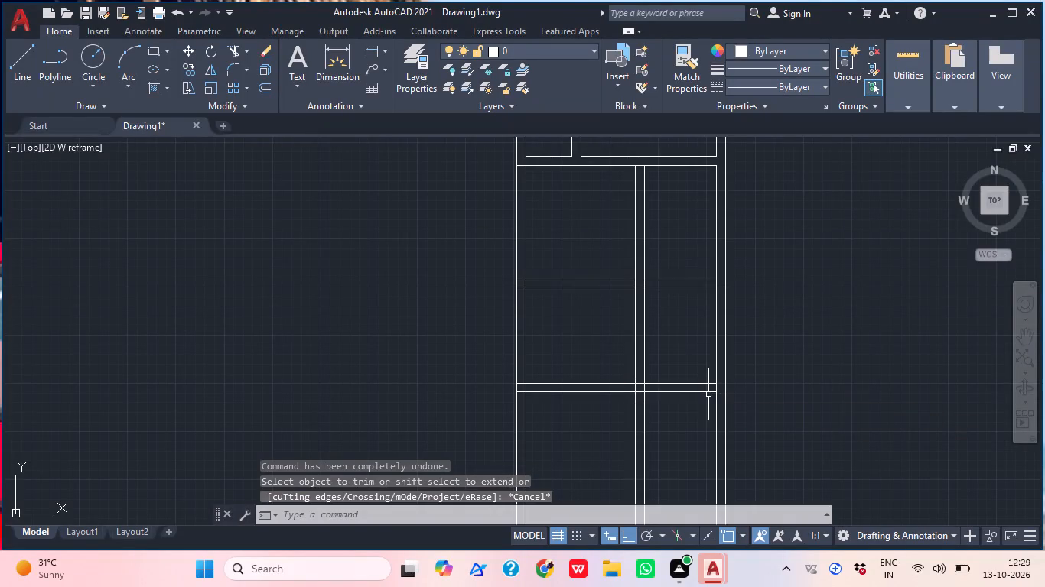
Extend both lines of the bottom wall to the right outer wall's outer line.
type("EX")
key("space")
left_click(702, 391)
left_click(692, 378)
left_click(705, 427)
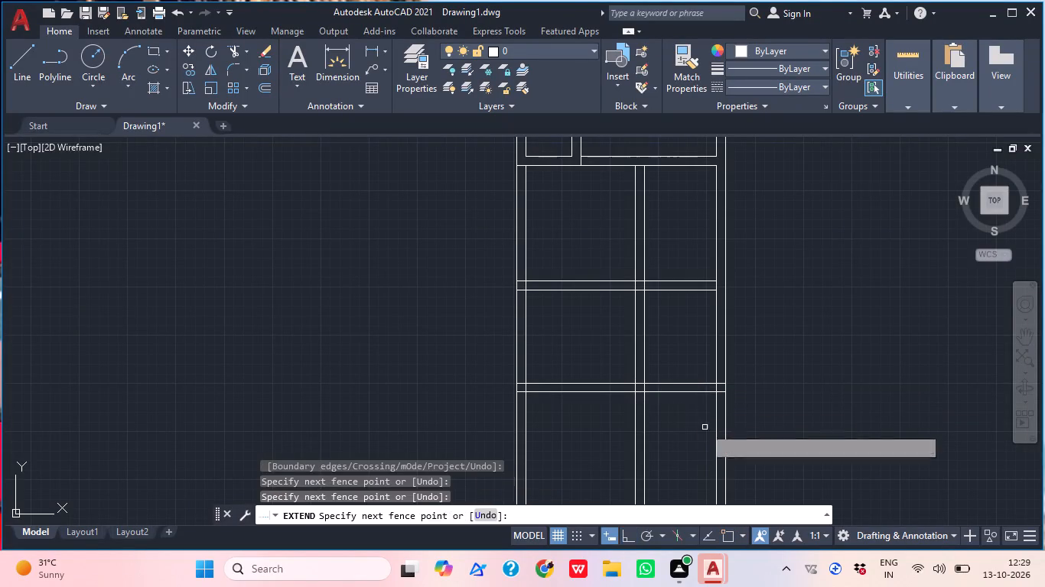
key("Escape")
Trim all the vertical wall lines that run past the bottom wall's lower line.
type("TR")
key("space")
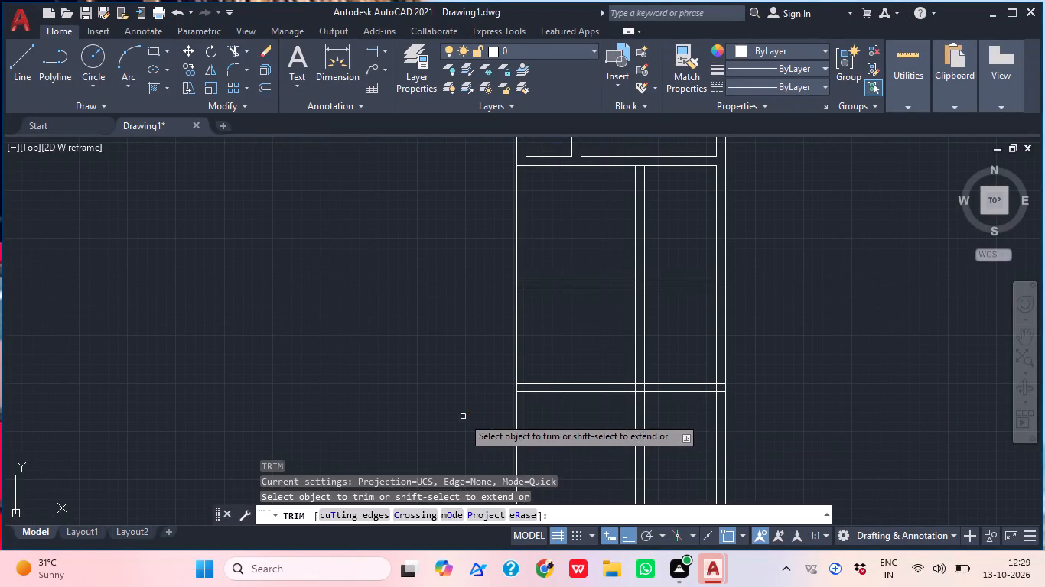
left_click(463, 417)
left_click(785, 416)
key("Escape")
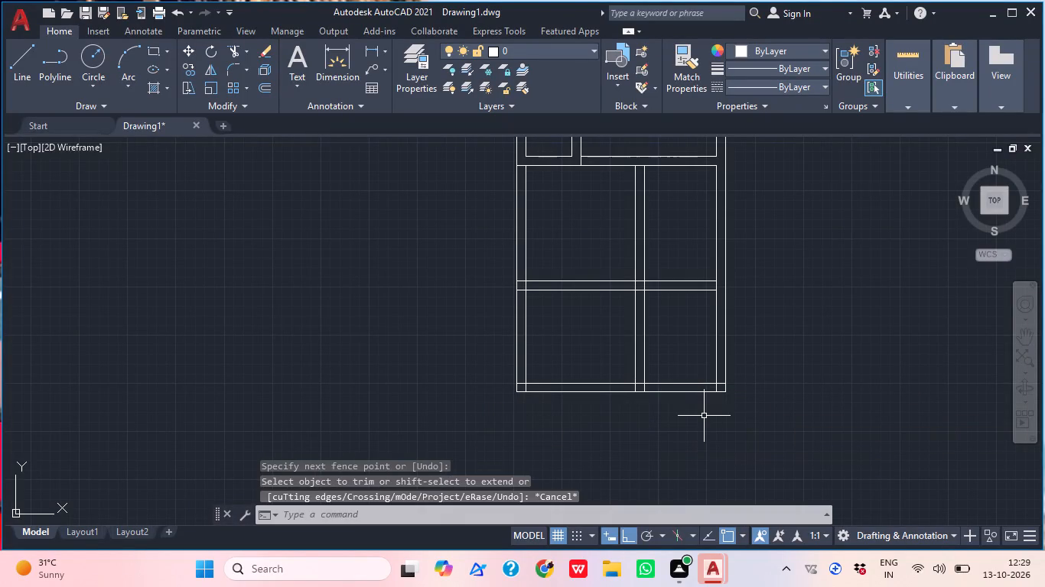
Examine the overall layout of the whole floor plan.
scroll(704, 416, "down", 1)
middle_click_drag(705, 422, 708, 456)
middle_click_drag(672, 380, 671, 410)
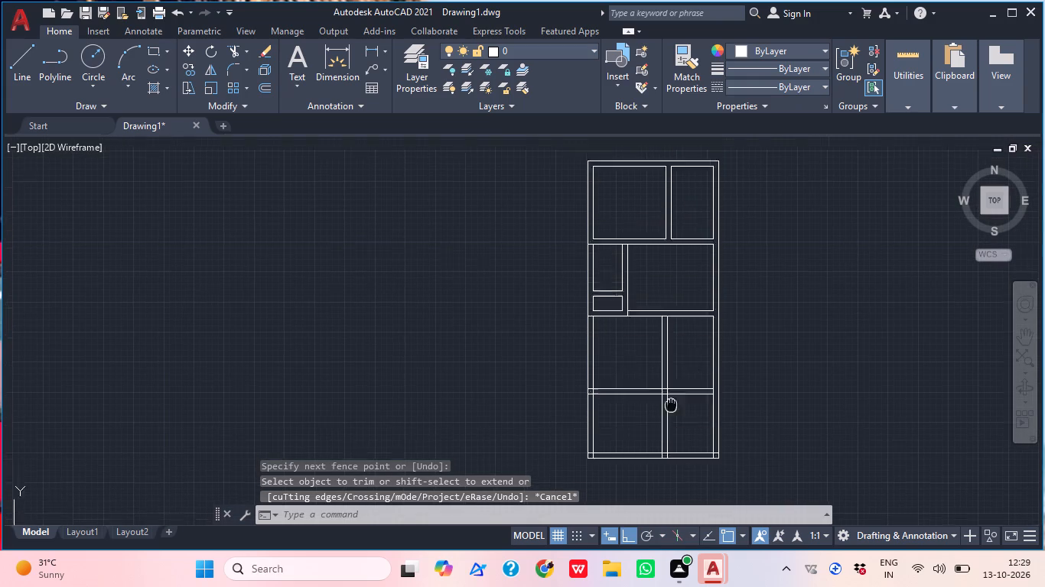
middle_click_drag(671, 410, 669, 473)
scroll(683, 450, "down", 1)
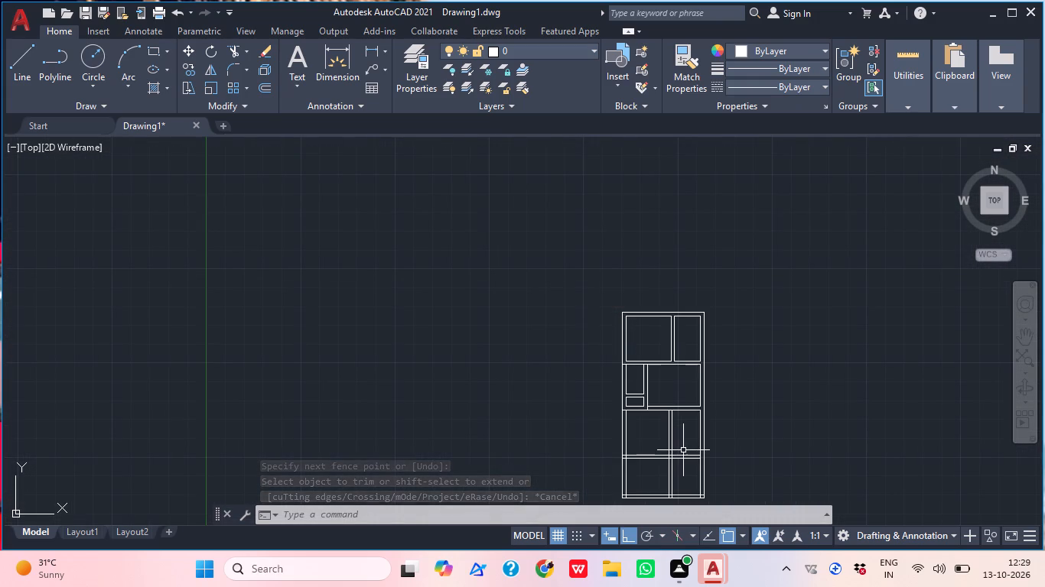
middle_click_drag(731, 405, 706, 342)
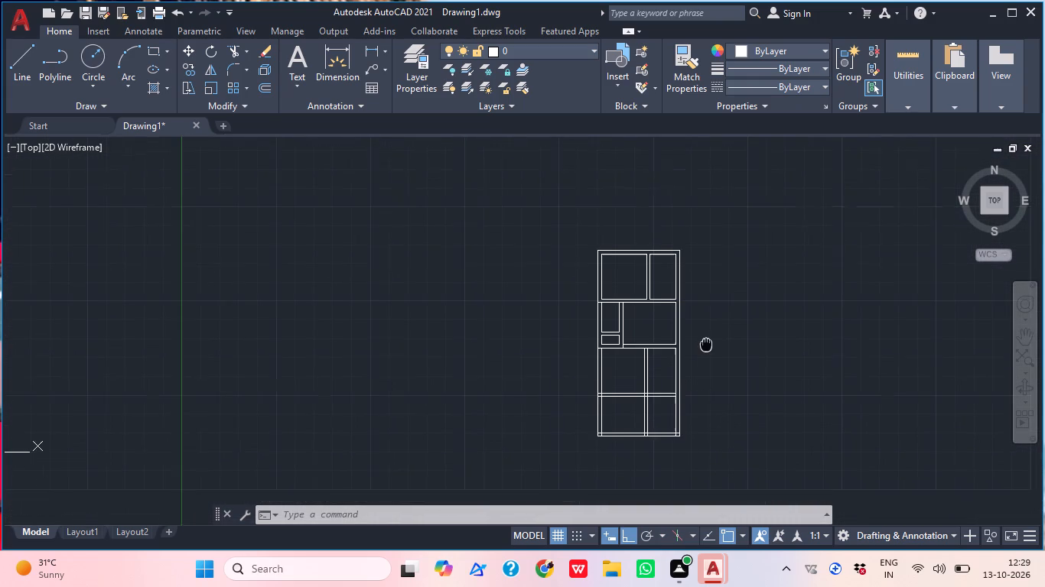
middle_click_drag(706, 342, 704, 341)
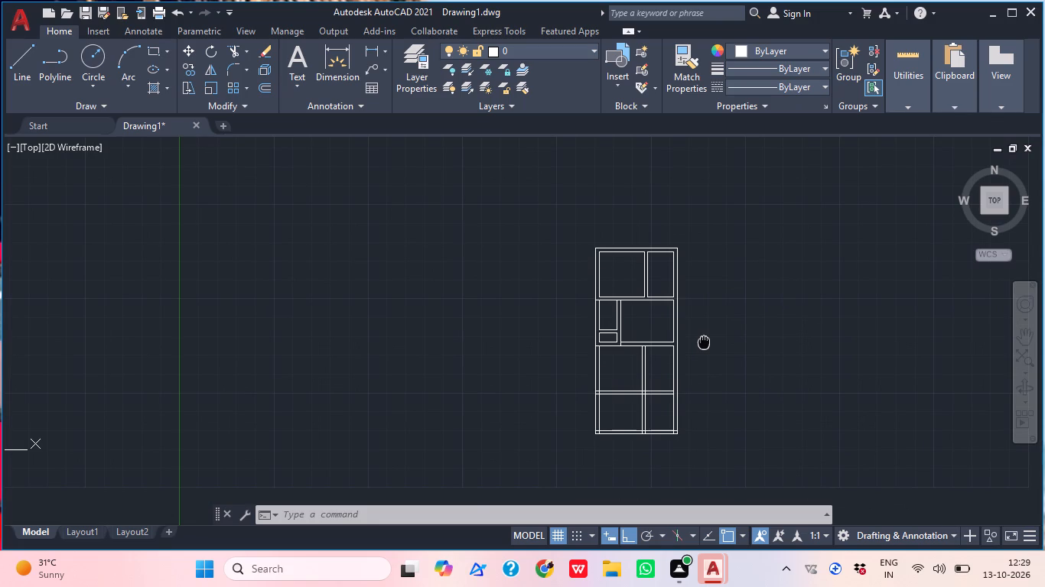
middle_click_drag(646, 340, 593, 316)
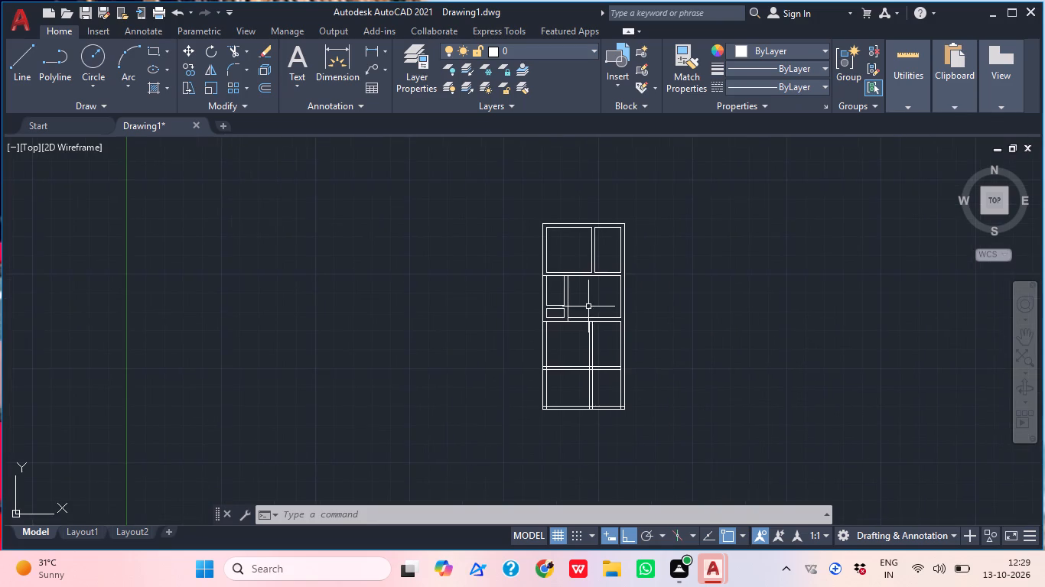
Trim the lower line of the wall below the middle rooms where the lower vertical partition meets it.
scroll(614, 281, "up", 1)
middle_click_drag(611, 303, 580, 285)
scroll(580, 285, "up", 1)
middle_click_drag(573, 341, 572, 320)
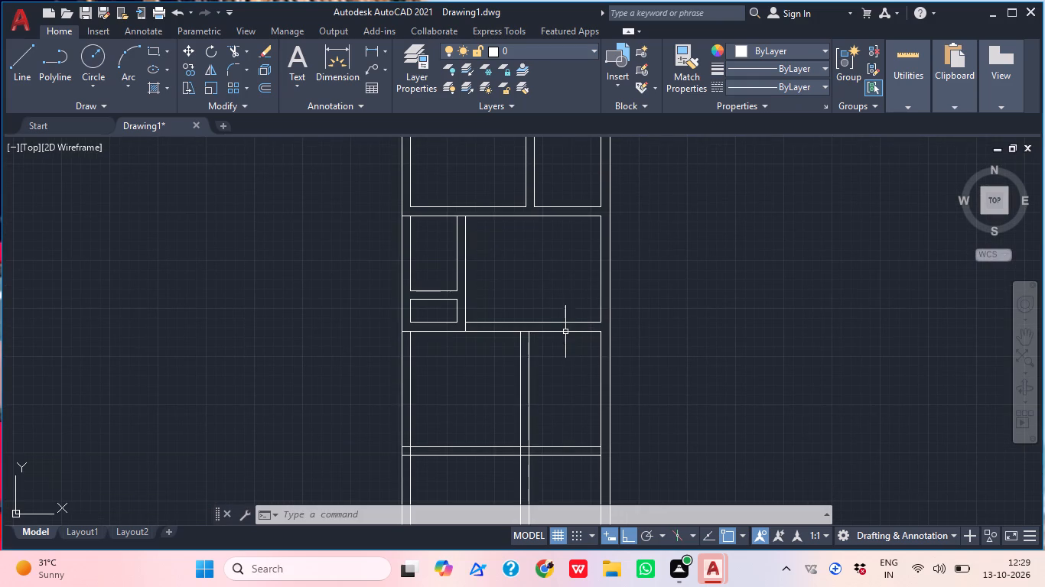
type("TR")
key("space")
scroll(545, 332, "up", 2)
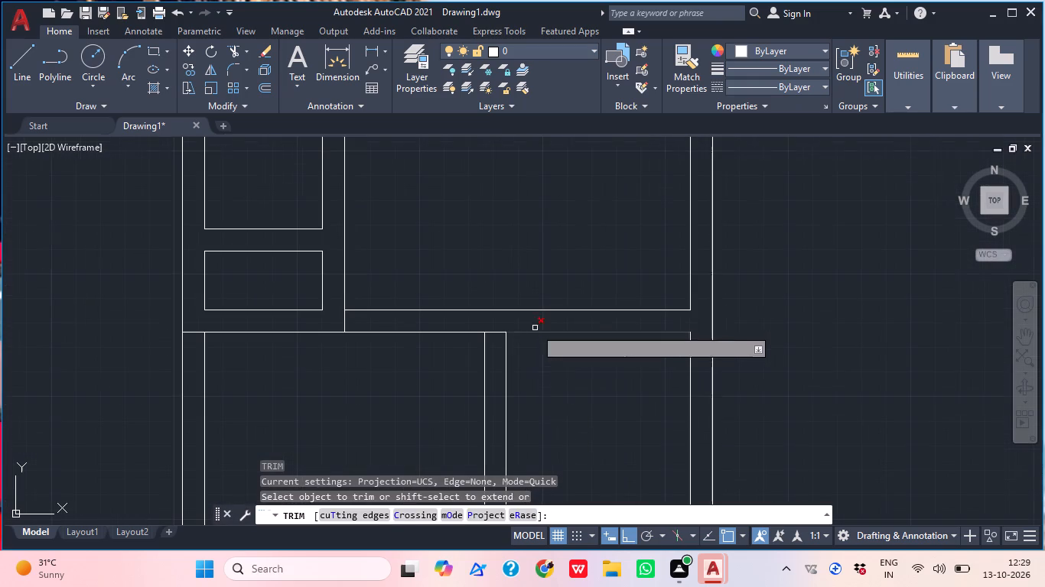
left_click(493, 325)
left_click(487, 342)
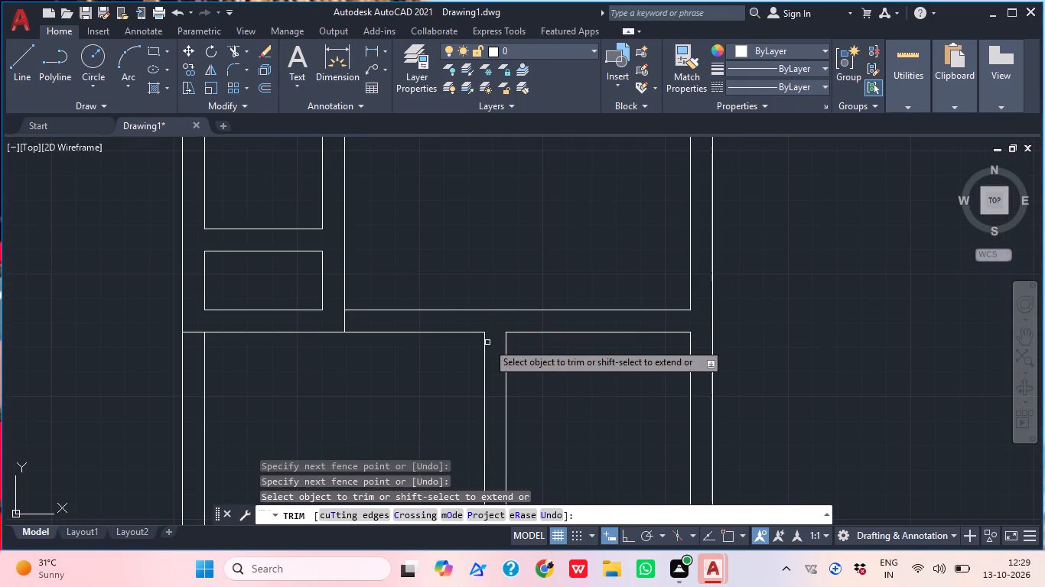
Trim the overlapping lines where the lower cross wall meets the left outer wall, opening the junction.
scroll(515, 332, "down", 2)
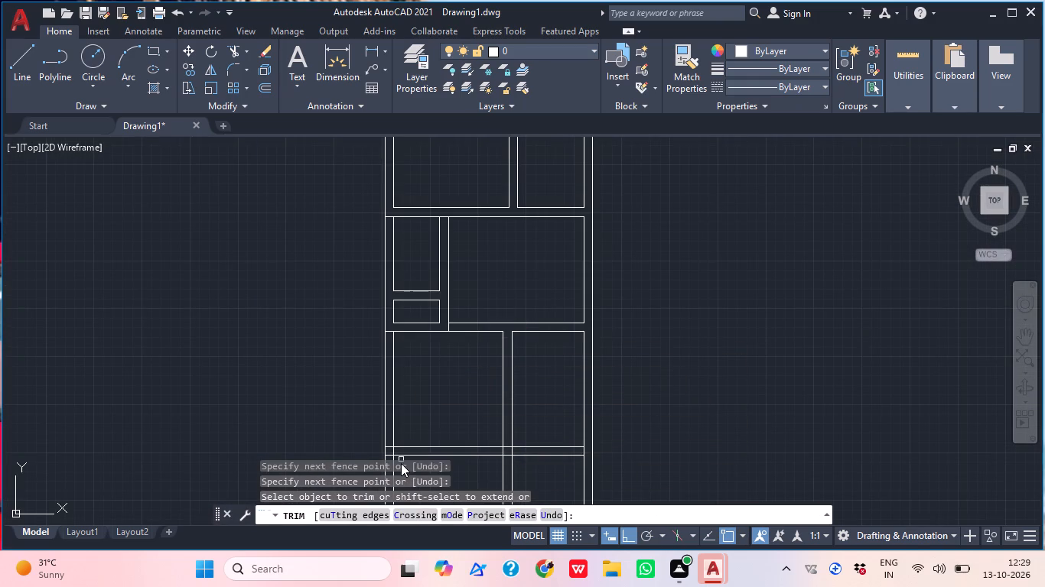
middle_click_drag(401, 463, 409, 415)
middle_click_drag(402, 426, 426, 384)
scroll(425, 423, "up", 2)
left_click(408, 391)
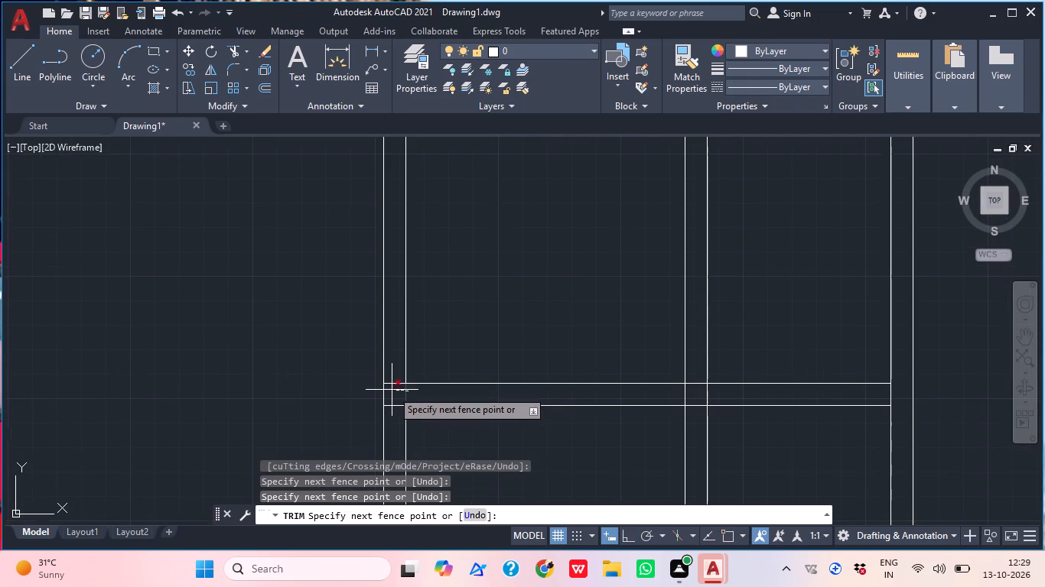
left_click(398, 378)
middle_click_drag(409, 426, 418, 390)
left_click(402, 365)
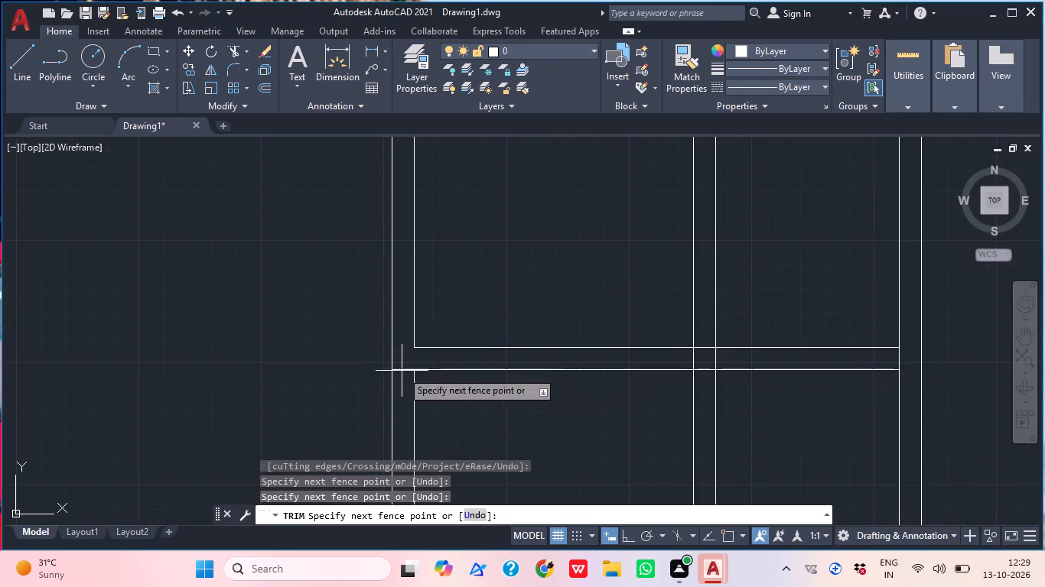
left_click(402, 385)
Trim the lower cross wall's crossing with the vertical partition and its junction with the right outer wall.
middle_click_drag(532, 375, 448, 336)
scroll(601, 336, "up", 1)
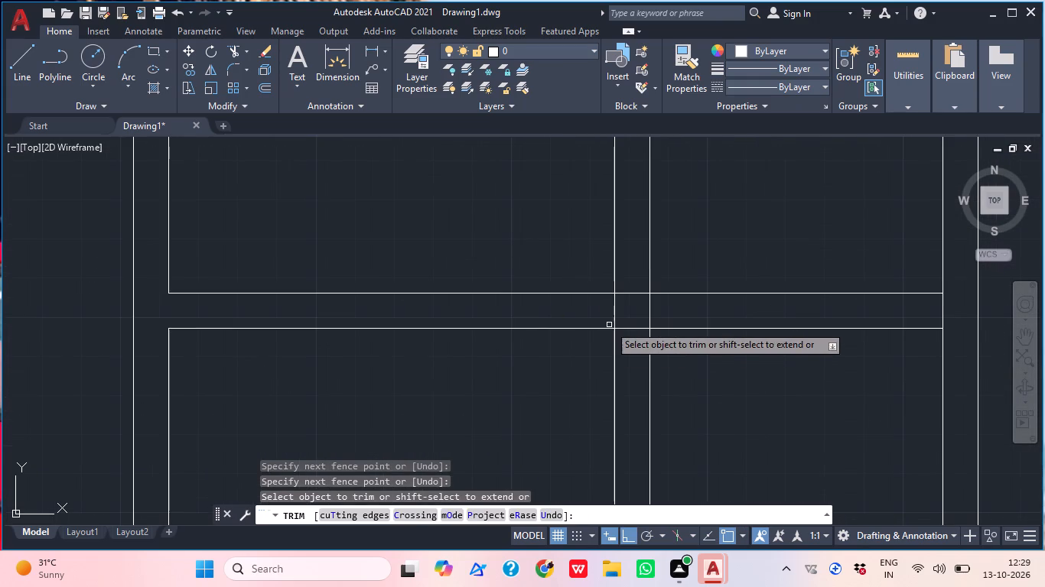
left_click(608, 325)
left_click(663, 318)
left_click(635, 313)
left_click(633, 277)
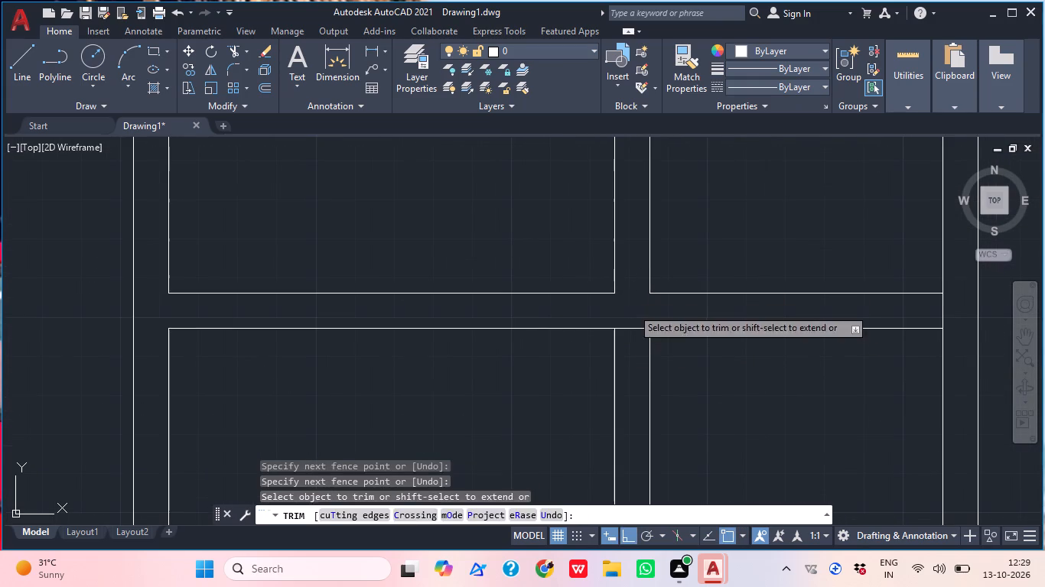
left_click(632, 308)
left_click(633, 339)
left_click(921, 314)
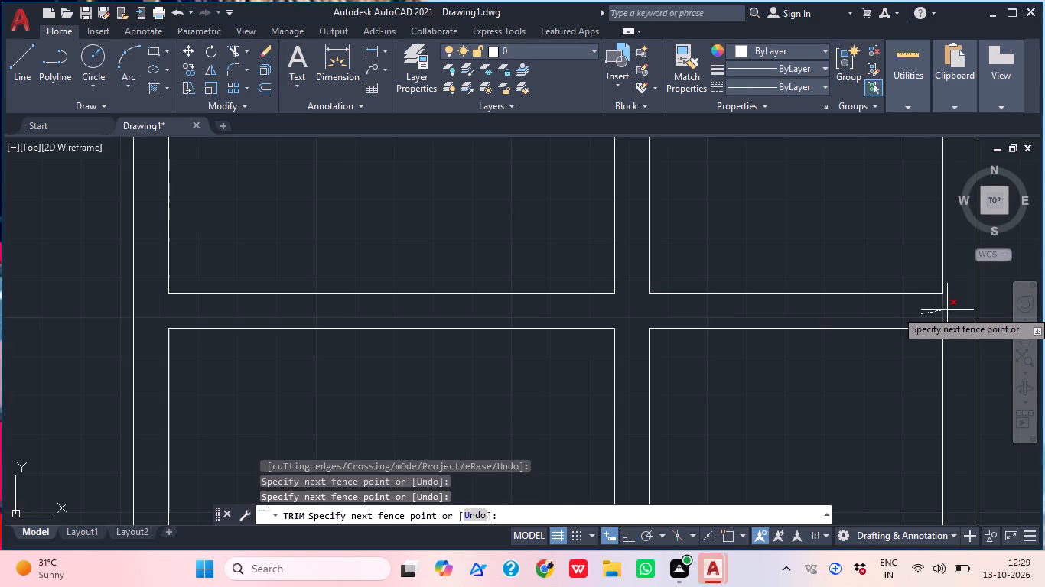
left_click(947, 310)
Trim the overlapping lines along the bottom wall at the right corner, the partition junction and the left corner.
scroll(917, 304, "down", 3)
scroll(930, 423, "up", 3)
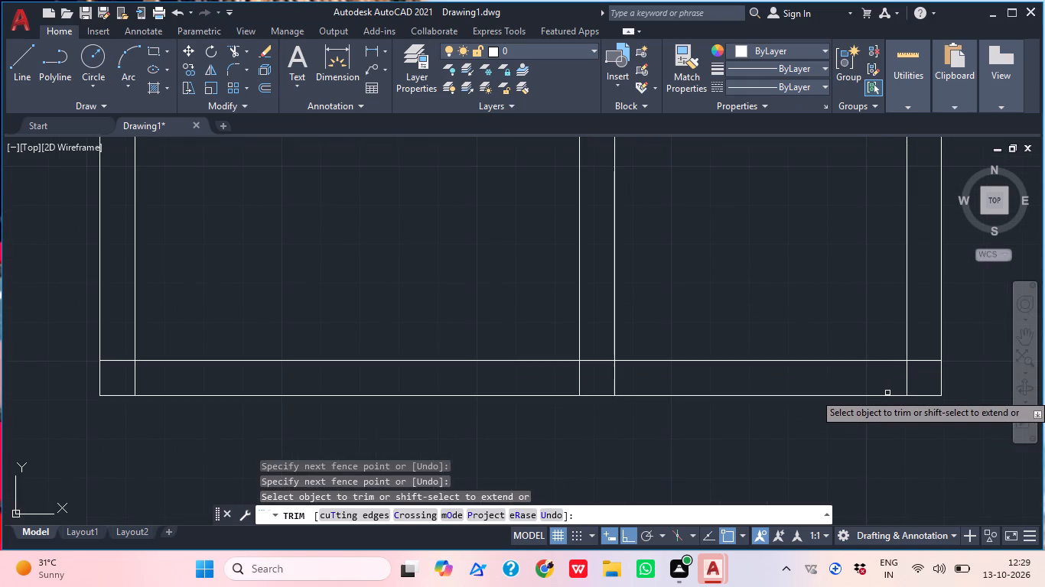
left_click(887, 391)
left_click(932, 345)
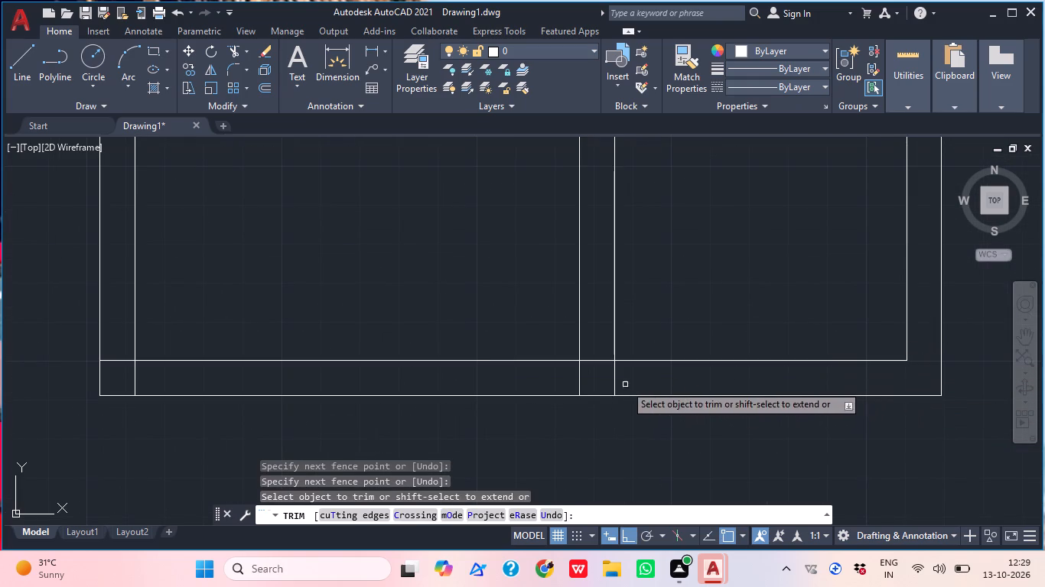
left_click(620, 384)
left_click(557, 372)
left_click(613, 369)
left_click(594, 355)
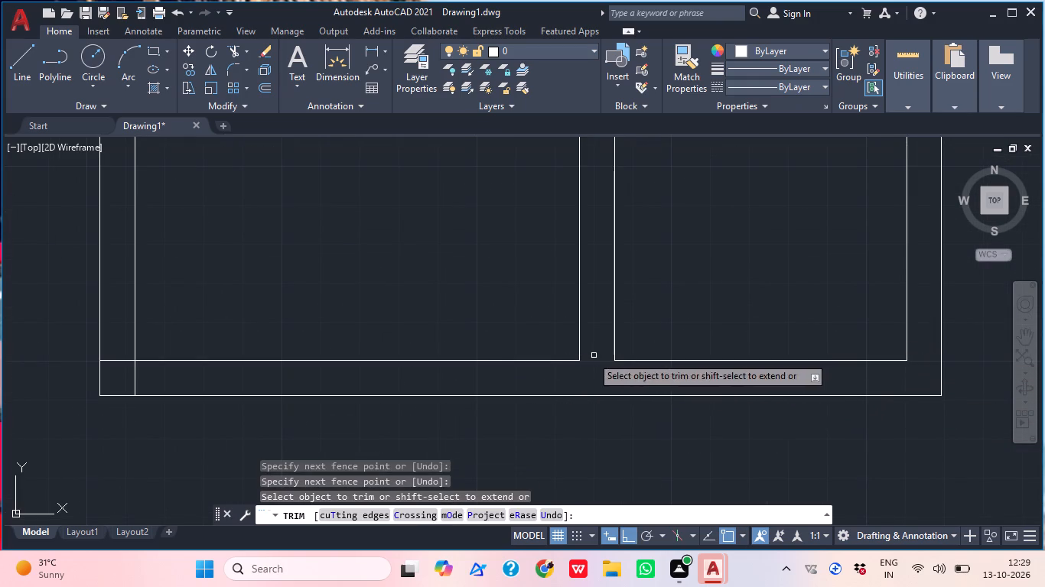
left_click(116, 353)
left_click(135, 382)
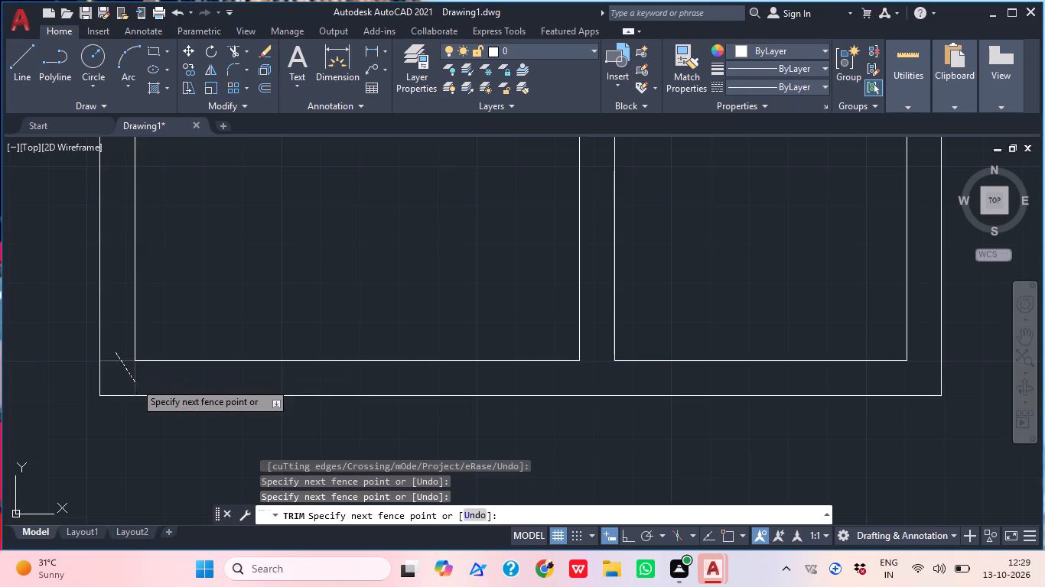
Trim the horizontal line crossing the left outer wall's thickness just below the small room.
scroll(258, 351, "down", 2)
middle_click_drag(346, 363, 343, 482)
scroll(340, 470, "down", 1)
middle_click_drag(428, 402, 485, 577)
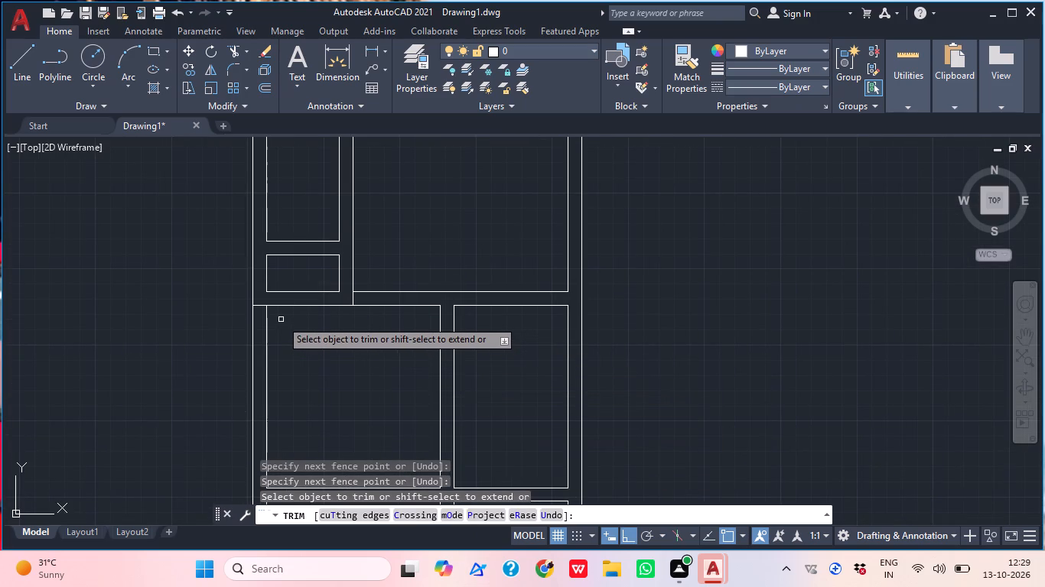
scroll(256, 297, "up", 2)
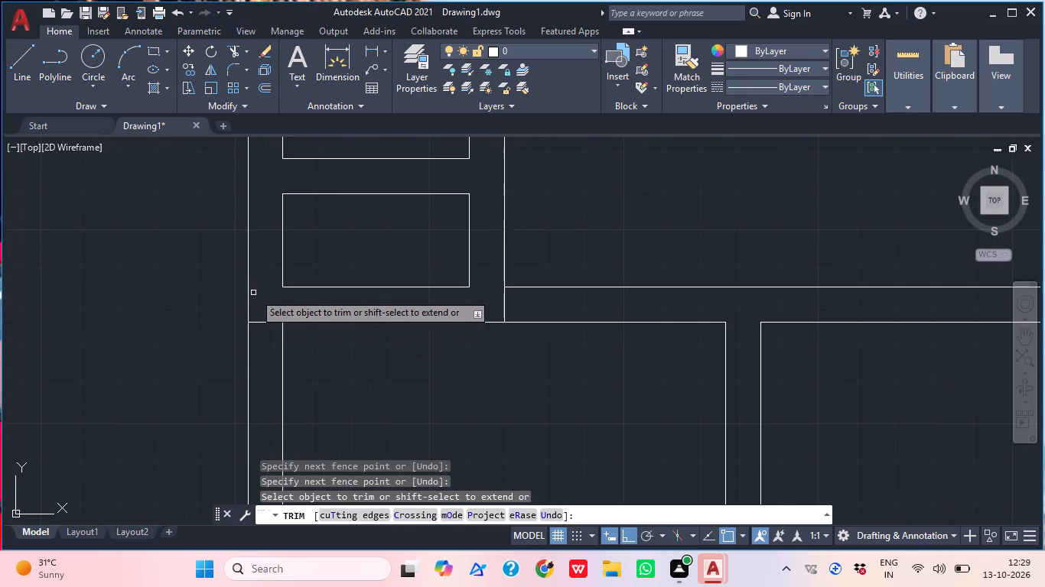
left_click(273, 314)
left_click(262, 348)
Trim the short segment closing the top of the small rooms' vertical partition at the upper cross wall.
scroll(448, 262, "down", 2)
middle_click_drag(591, 310, 565, 357)
scroll(566, 352, "down", 1)
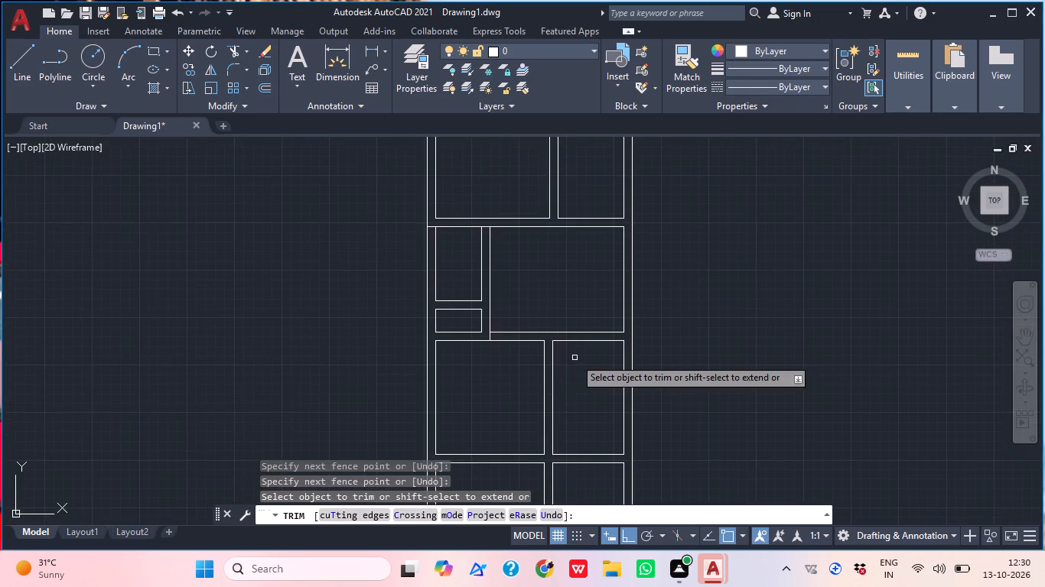
scroll(569, 288, "down", 1)
middle_click_drag(568, 291, 586, 431)
scroll(522, 383, "up", 2)
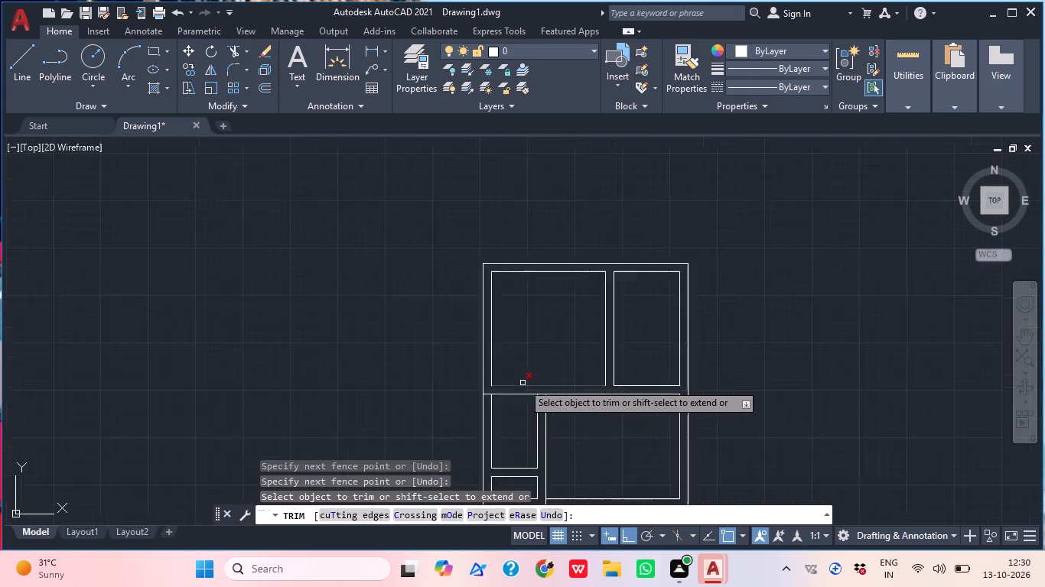
scroll(522, 383, "up", 1)
left_click(572, 408)
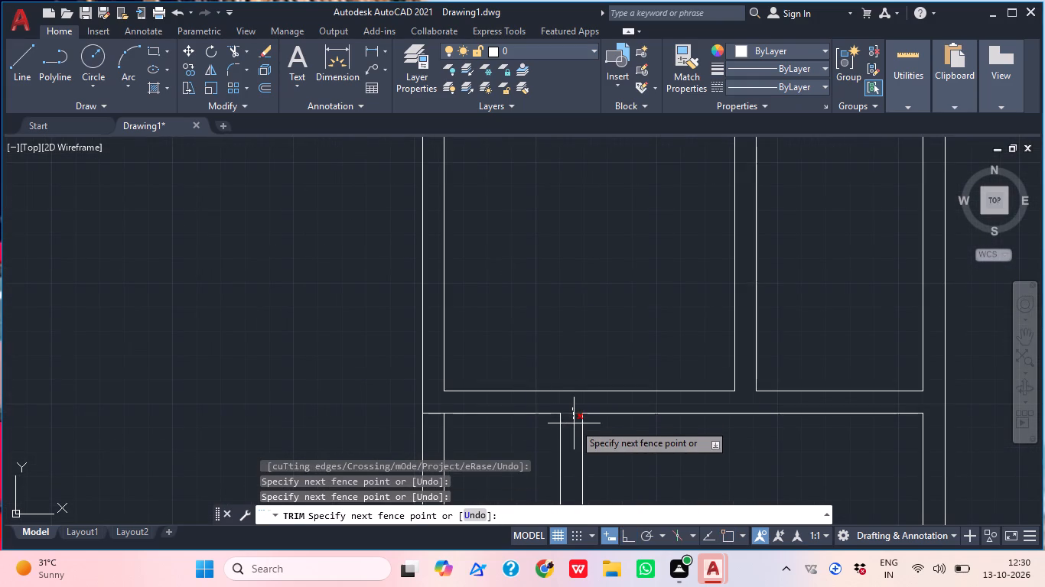
left_click(574, 423)
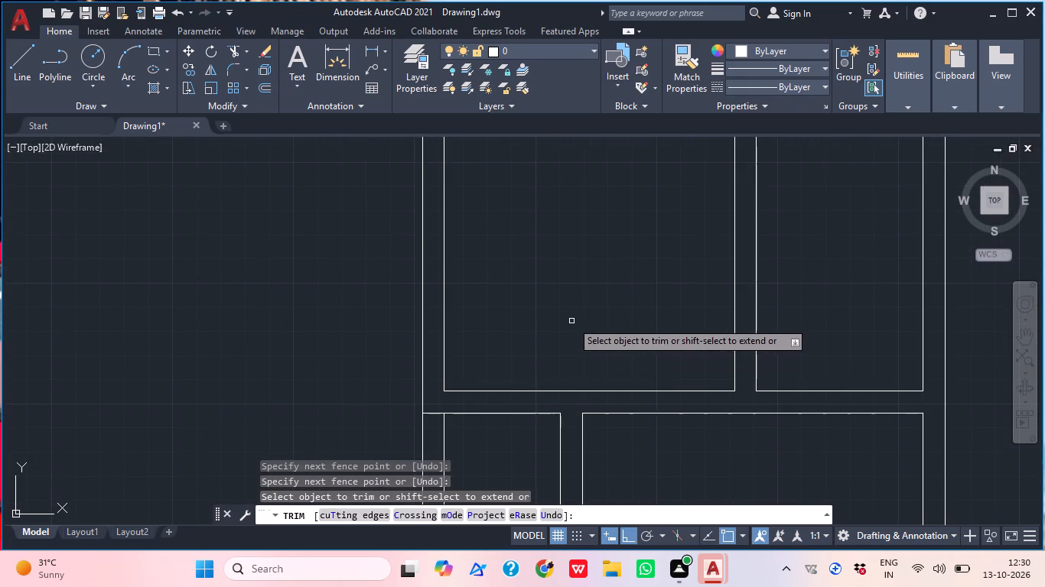
key("Escape")
Draw a door-edge line across the upper cross wall, tracked 6" in from the upper-left room's lower-right corner.
scroll(570, 321, "down", 2)
middle_click_drag(612, 347, 515, 319)
type("L TK")
key("space")
scroll(534, 327, "up", 1)
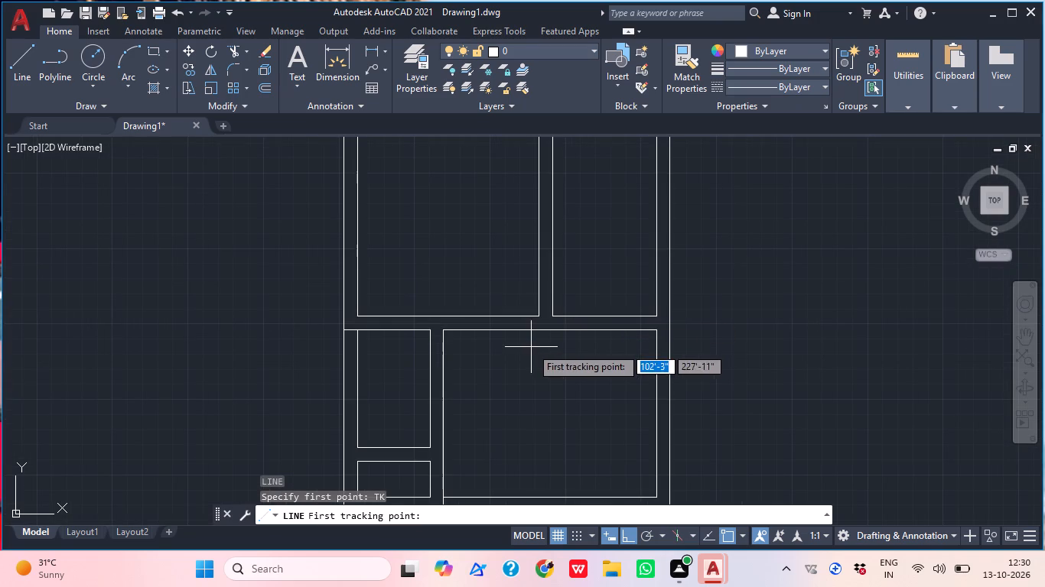
left_click(541, 319)
type("6\"")
key("Return")
key("Return")
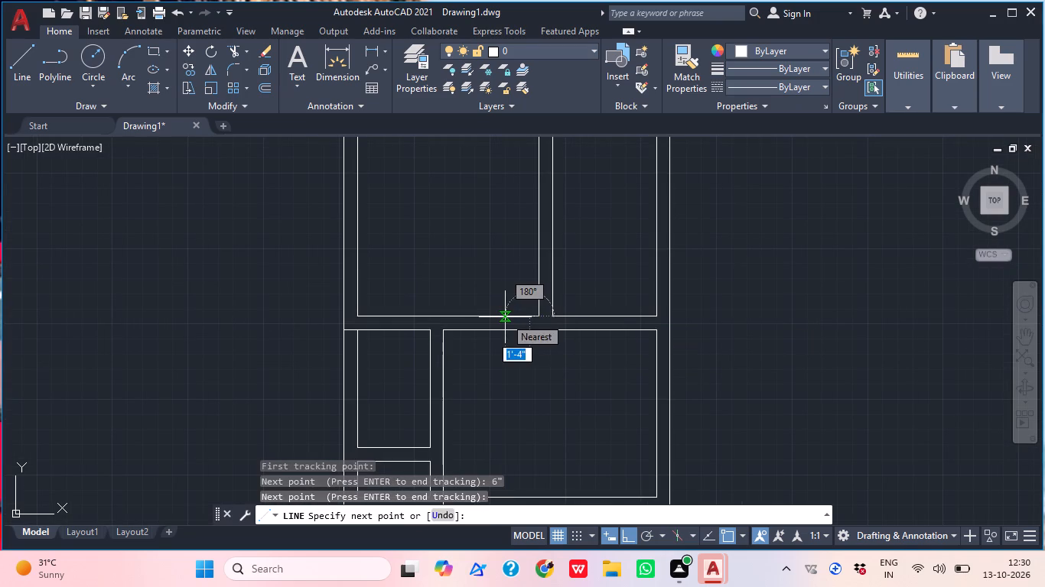
scroll(515, 323, "up", 2)
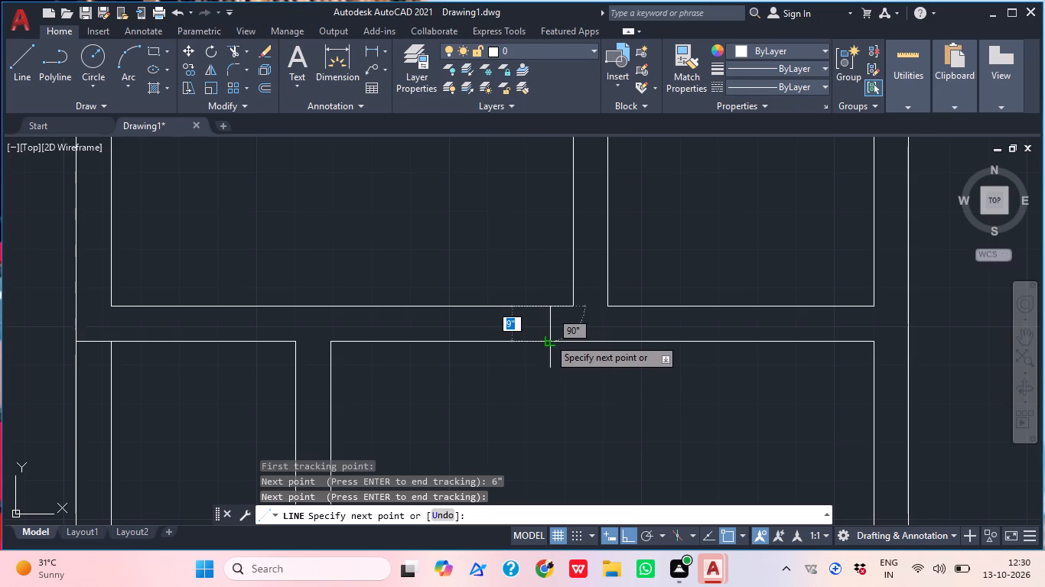
left_click(547, 338)
key("Escape")
Offset the door-edge line 3'6" to the left to mark the doorway's other side.
type("O")
key("space")
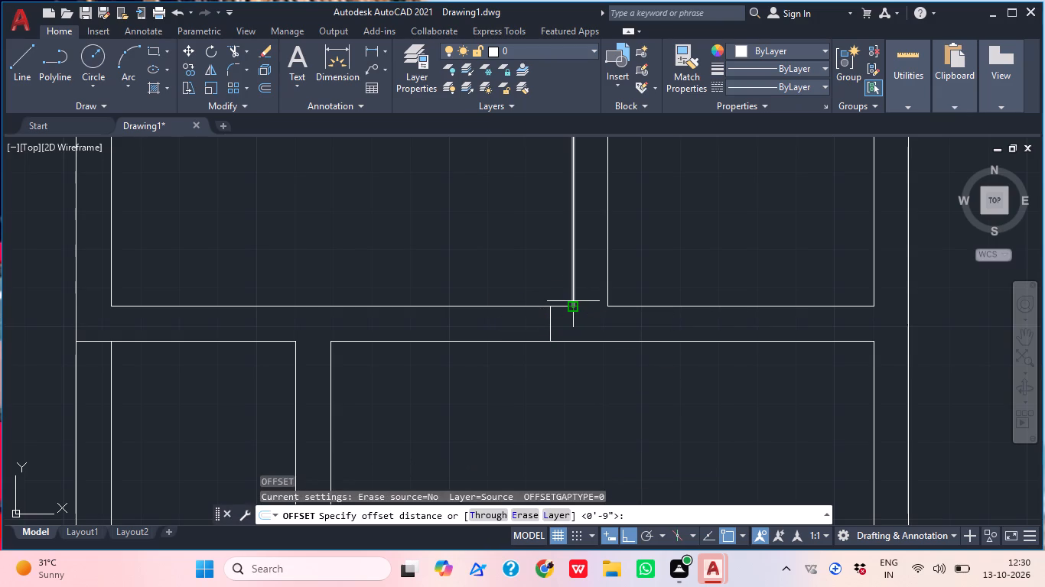
type("3'6")
key("shift+quotedbl")
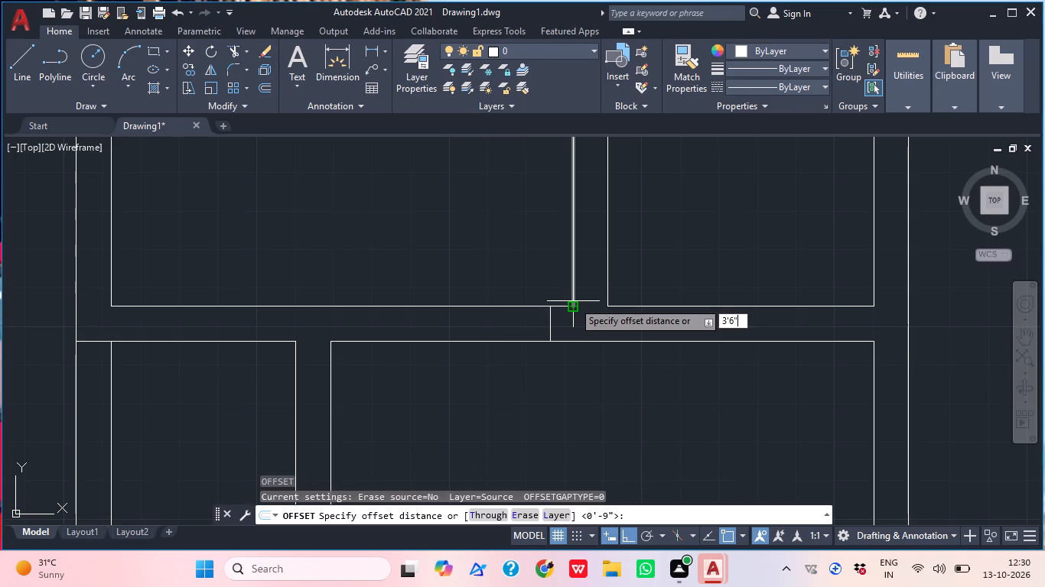
key("Return")
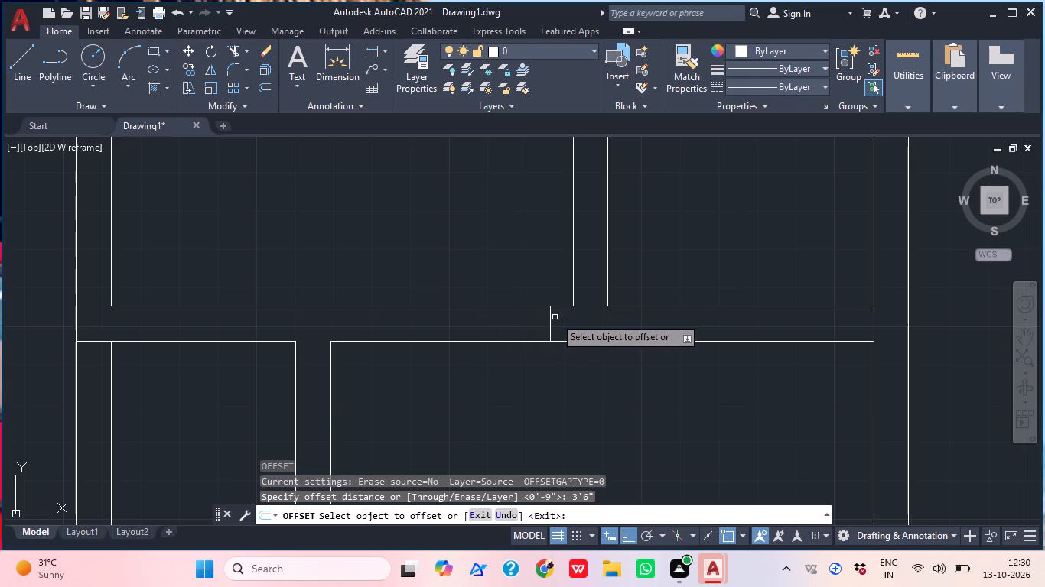
left_click(549, 319)
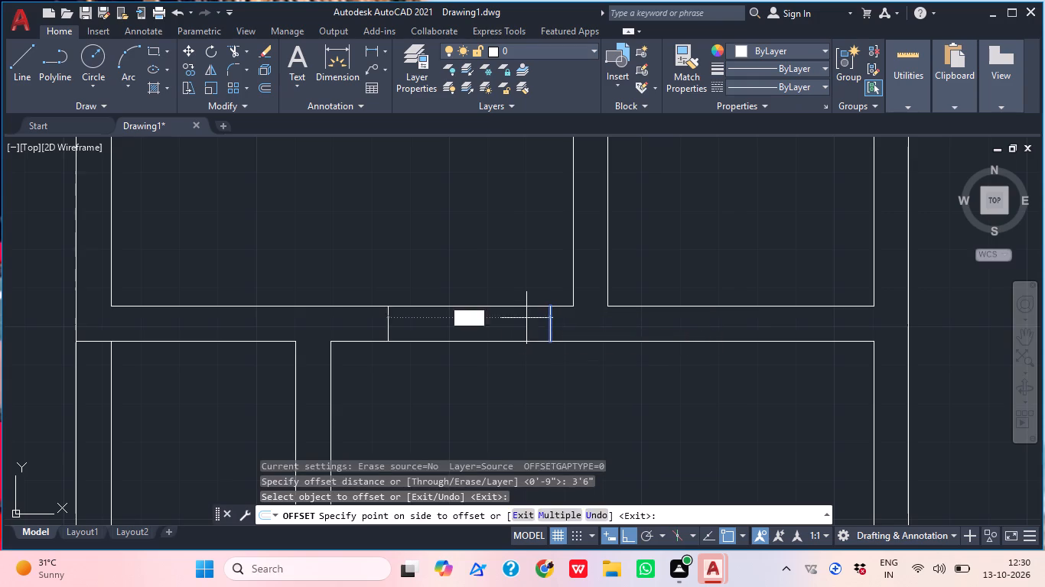
left_click(472, 319)
middle_click(555, 394)
key("Escape")
Trim both wall lines between the two door-edge lines to open the upper-left room's doorway.
type("TR")
key("space")
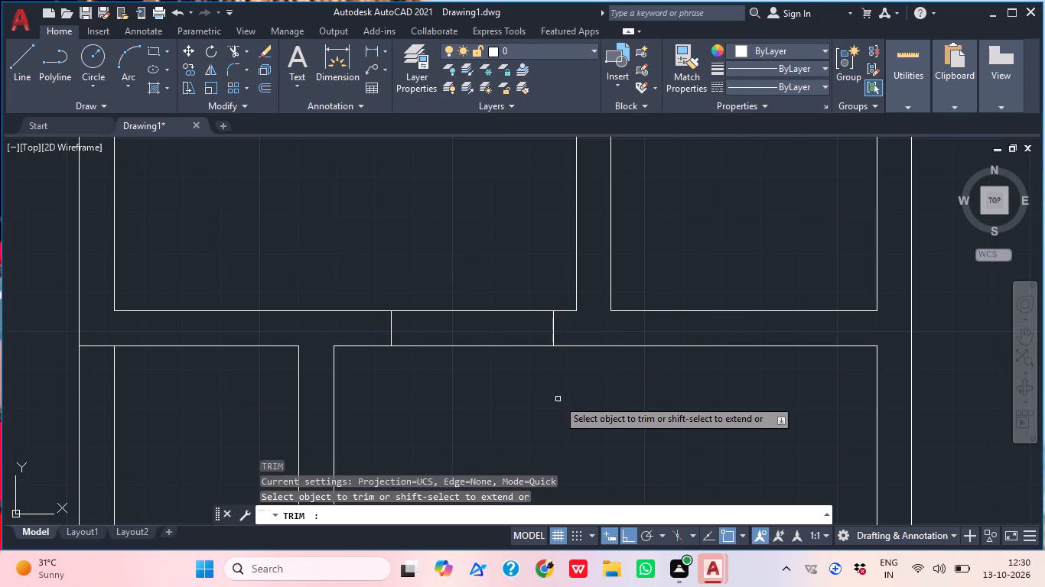
left_click(506, 374)
left_click(460, 250)
scroll(562, 287, "down", 3)
middle_click_drag(613, 290, 557, 301)
scroll(506, 305, "up", 1)
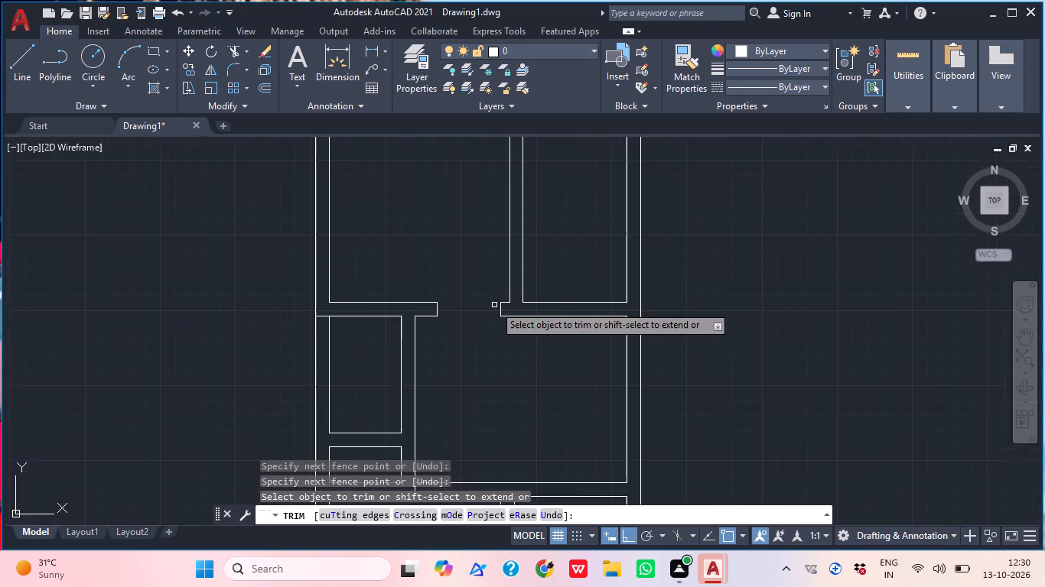
key("Escape")
left_click(494, 305)
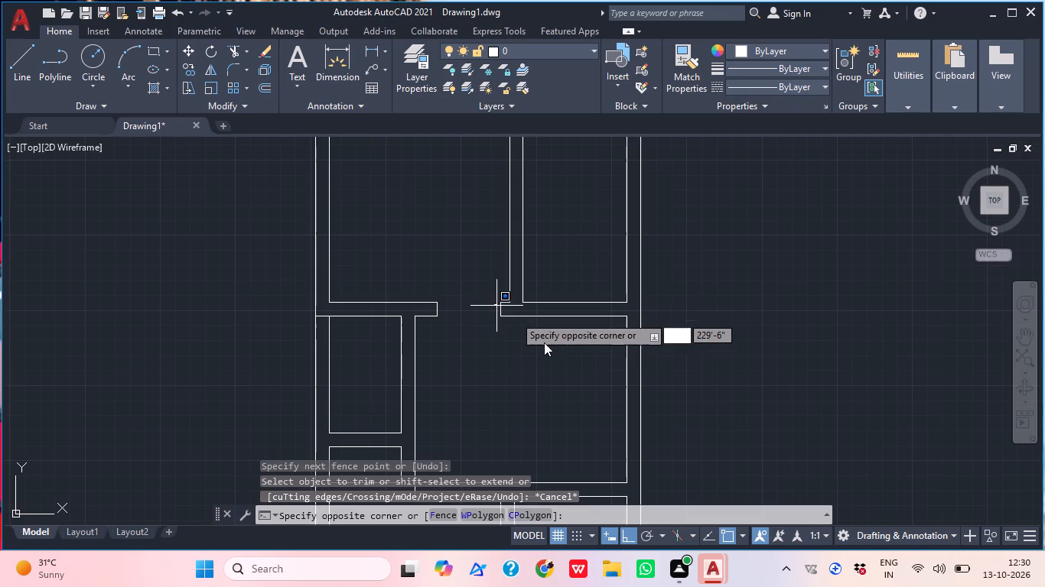
middle_click_drag(532, 353, 507, 363)
key("Escape")
Draw a door-edge line across the upper cross wall, tracked 6" in from the upper-right room's lower-left corner.
type("L TK")
key("space")
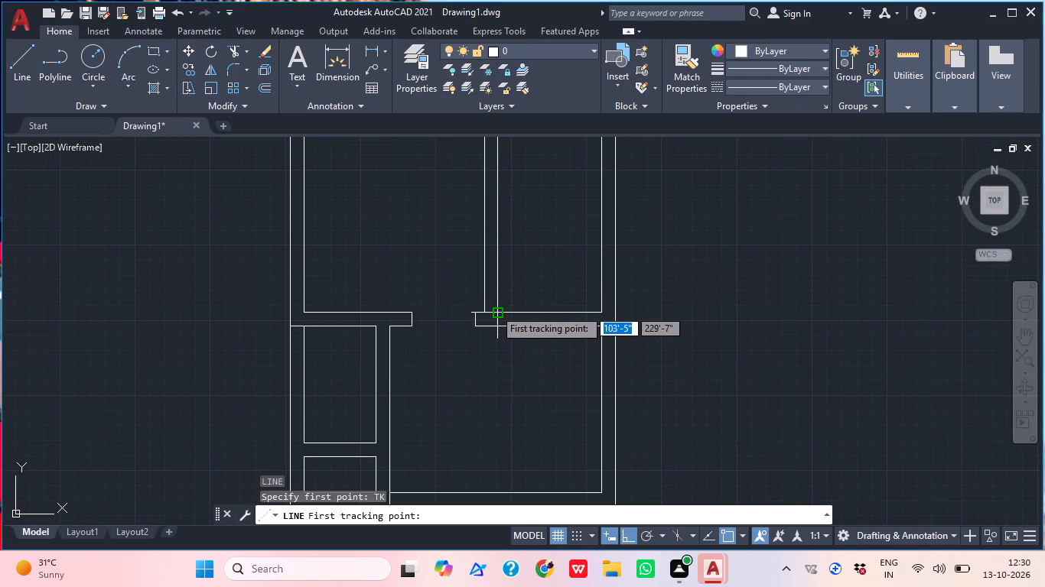
scroll(494, 309, "up", 1)
left_click(494, 309)
type("6\"")
key("Return")
key("Return")
scroll(548, 316, "up", 1)
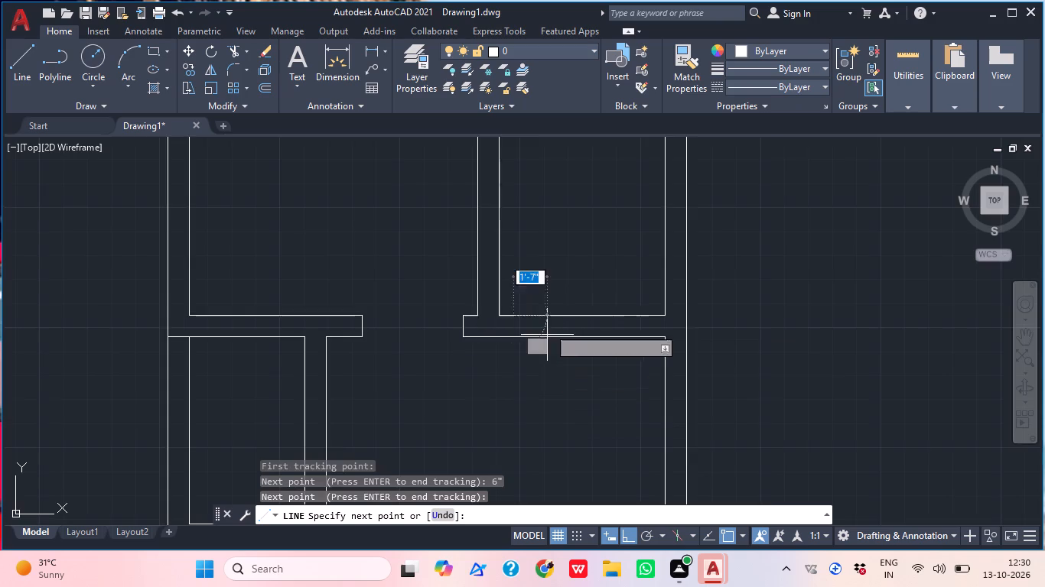
scroll(548, 287, "up", 1)
left_click(462, 394)
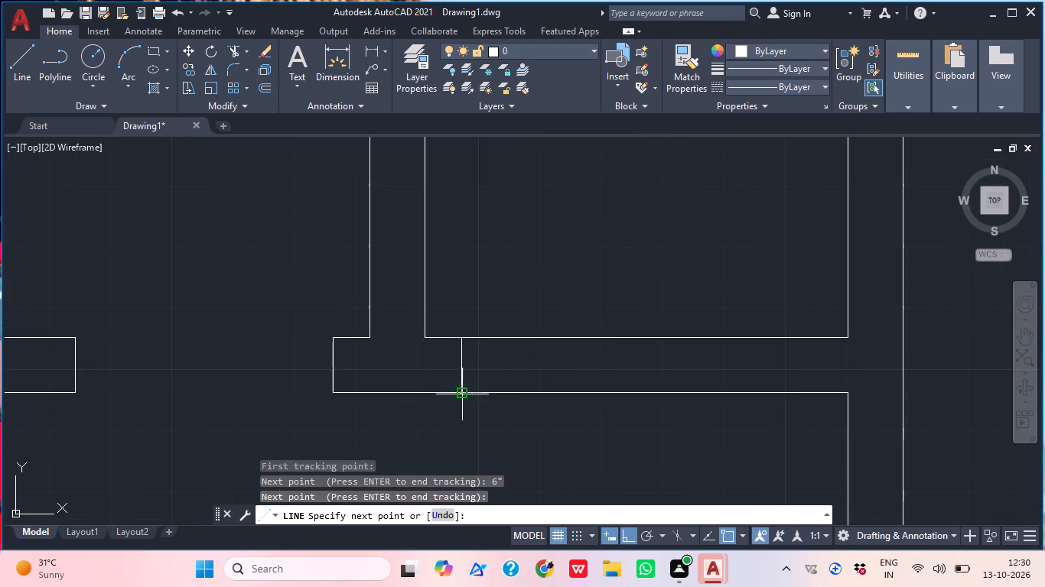
middle_click_drag(615, 386, 678, 421)
key("Escape")
key("Escape")
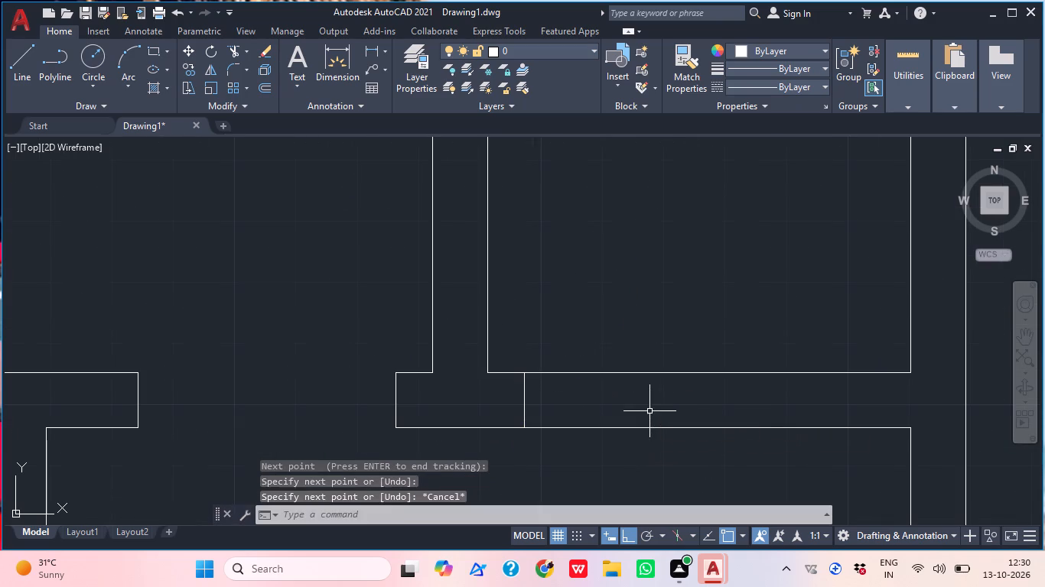
Offset the upper-right room's door-edge line 2'6" to the right to mark the doorway's other side.
type("O")
key("space")
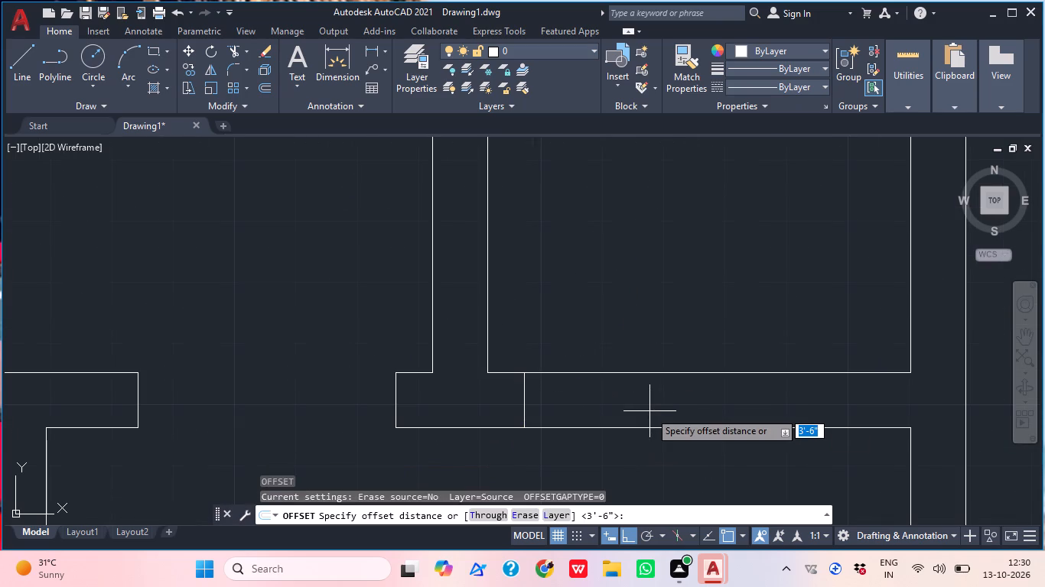
key("2")
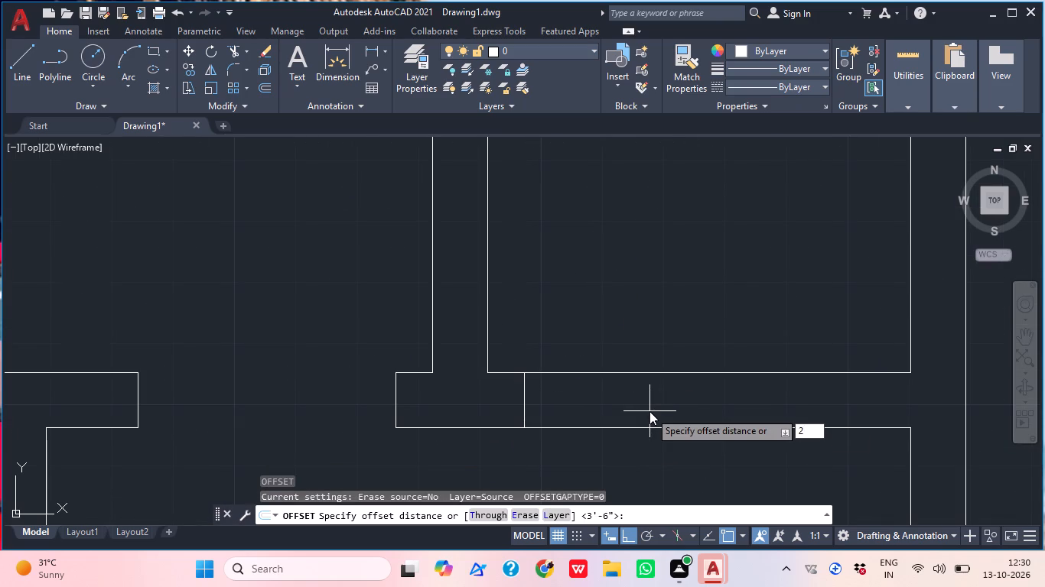
type("'6")
key("shift+quotedbl")
key("Return")
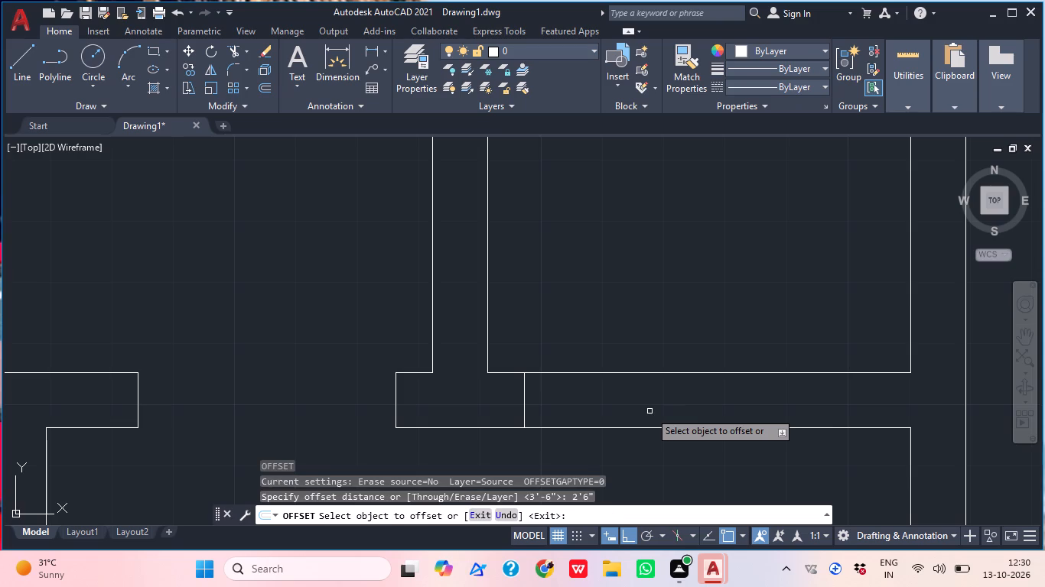
left_click(524, 402)
left_click(594, 410)
key("Escape")
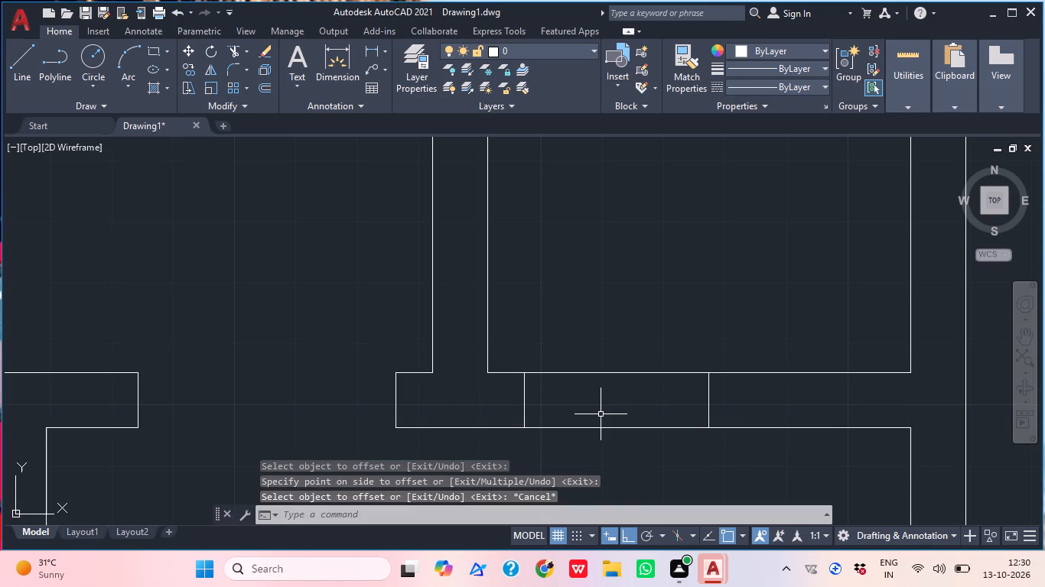
Trim both wall lines between the two door-edge lines to open the upper-right room's doorway.
type("TR")
key("space")
left_click_drag(597, 349, 597, 362)
left_click(608, 446)
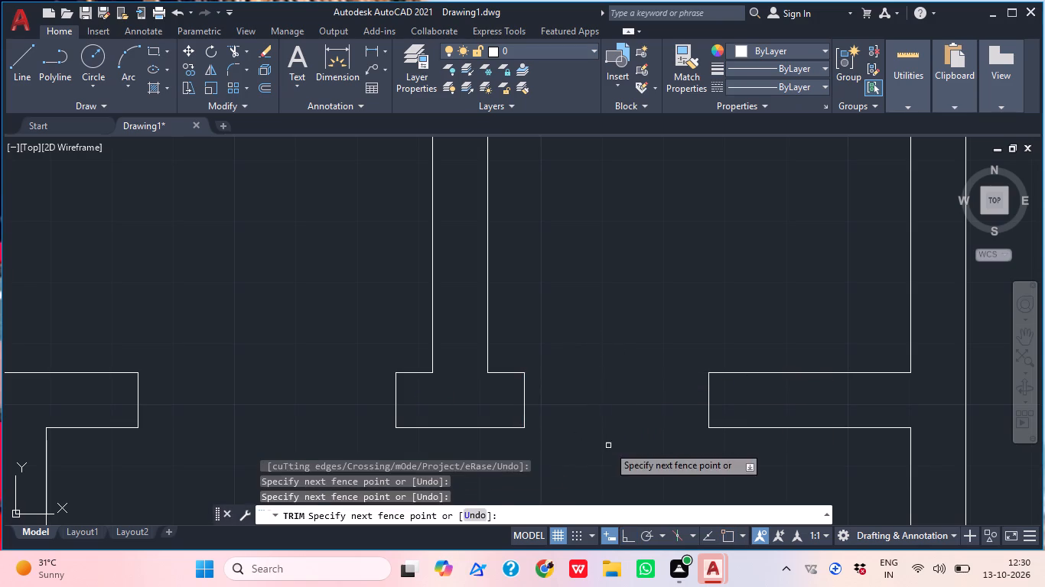
scroll(656, 300, "down", 3)
key("grave")
key("Escape")
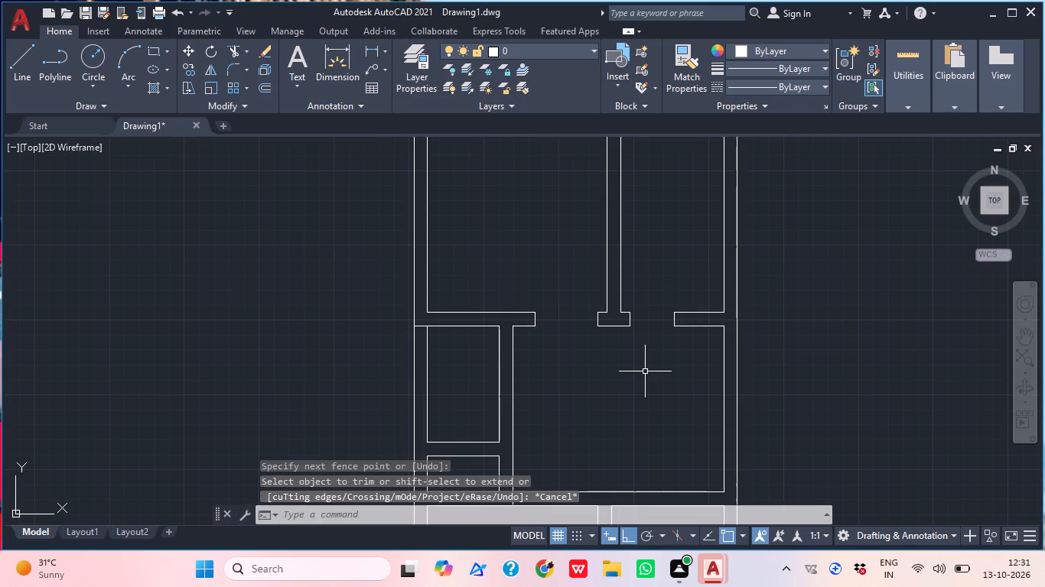
Draw a door-edge line across the small left room's right wall, tracked 6" down from the room's upper-right corner.
scroll(506, 349, "up", 2)
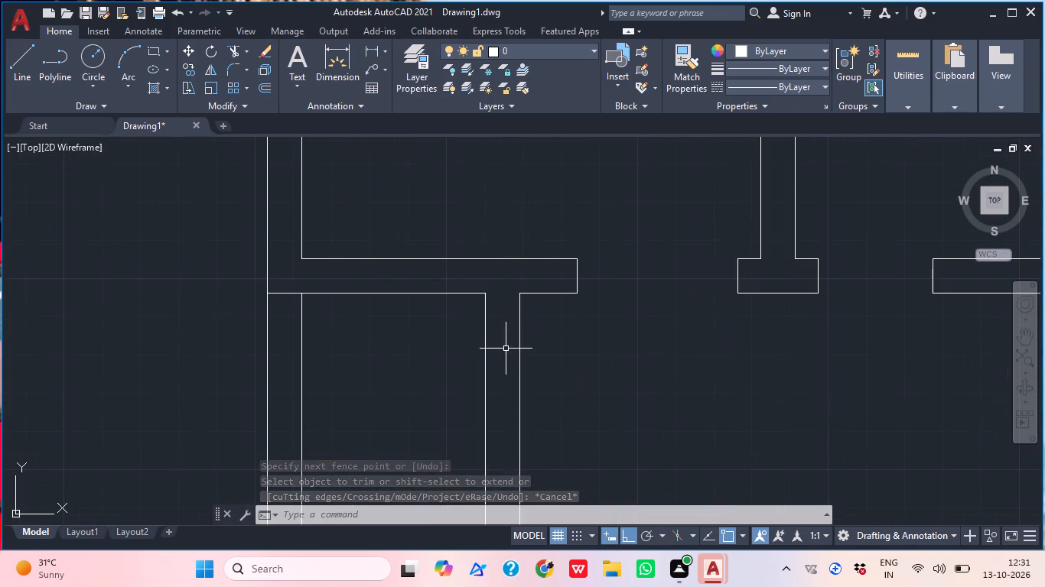
middle_click_drag(506, 349, 513, 353)
scroll(516, 319, "up", 1)
middle_click_drag(521, 330, 535, 339)
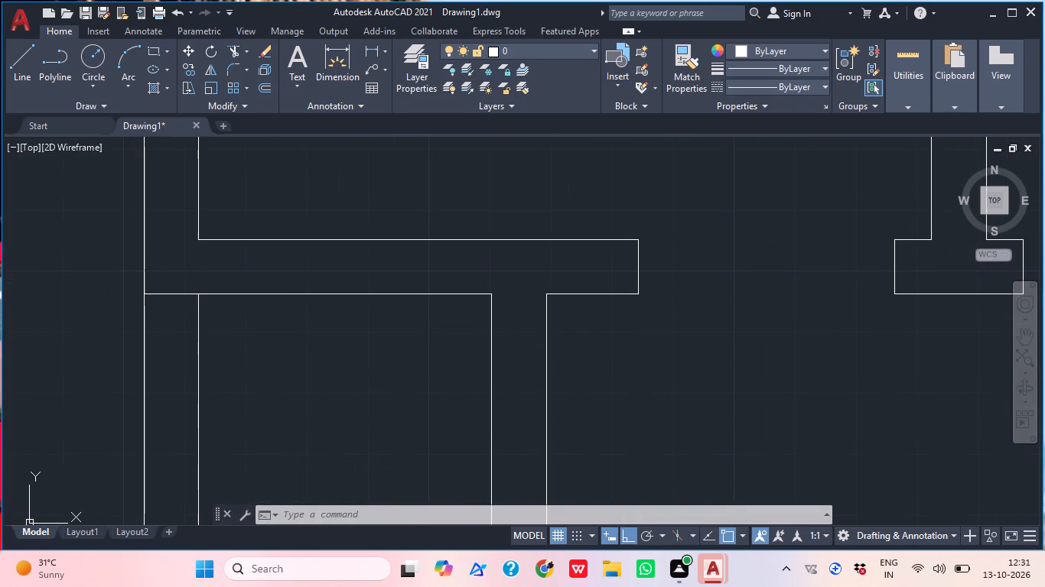
type("L TK")
key("space")
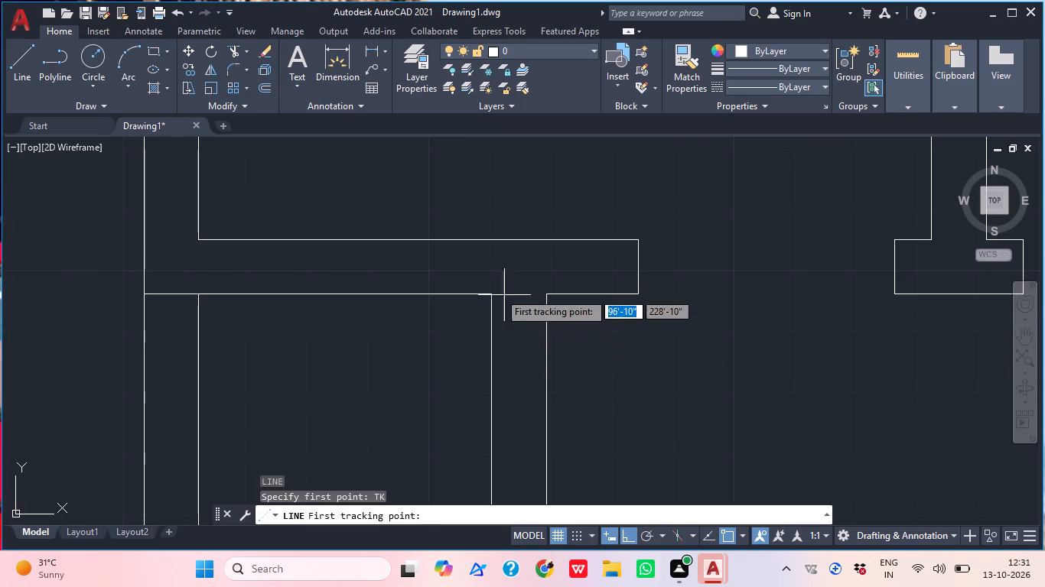
left_click(491, 299)
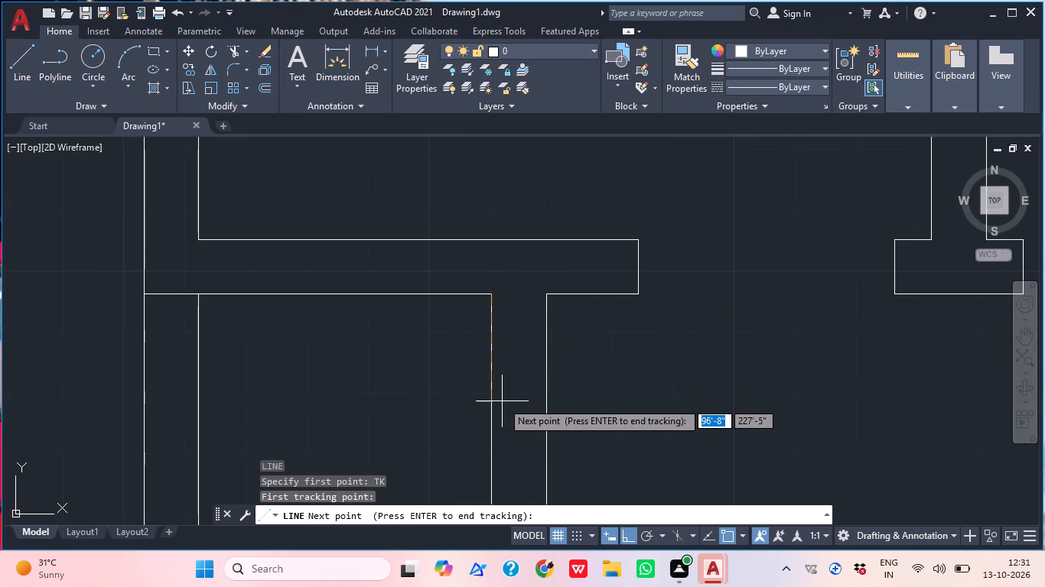
type("6\"")
key("Return")
key("Return")
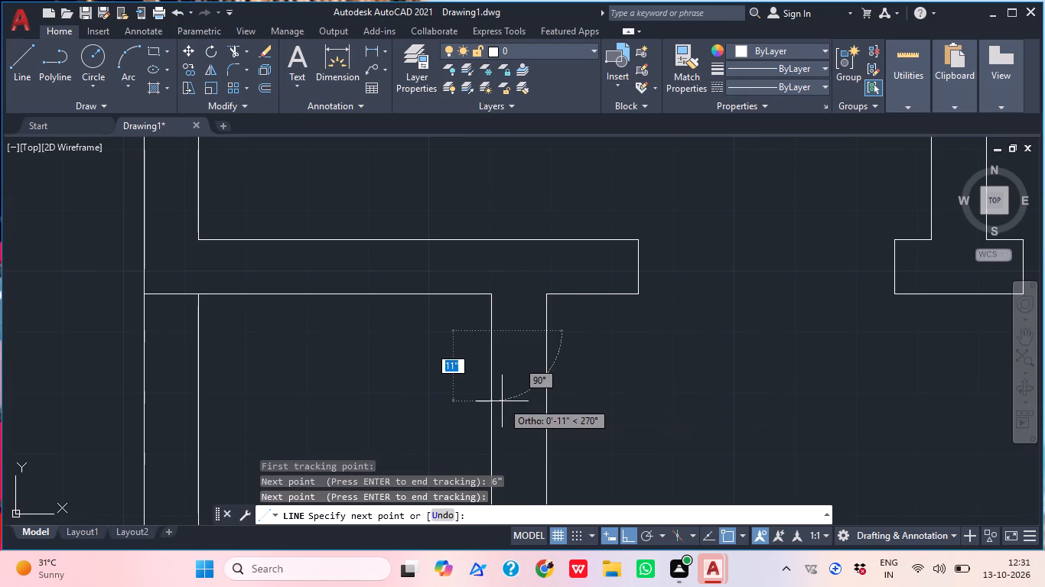
left_click(549, 329)
key("Escape")
Offset the small left room's door-edge line 2'6" downward to mark the doorway's other side.
middle_click_drag(601, 334, 623, 335)
type("O")
key("space")
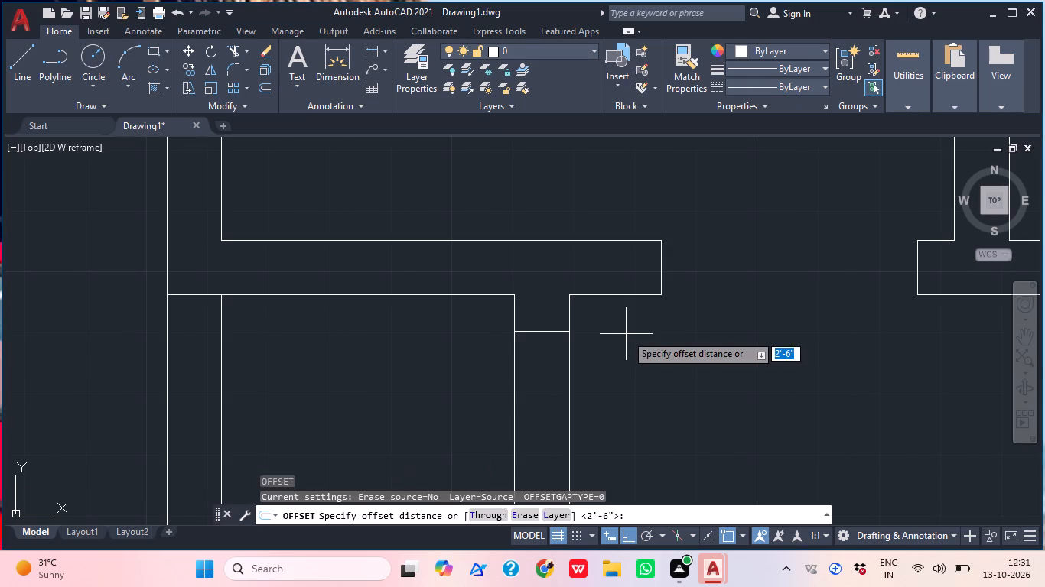
type("2'6\"")
key("Return")
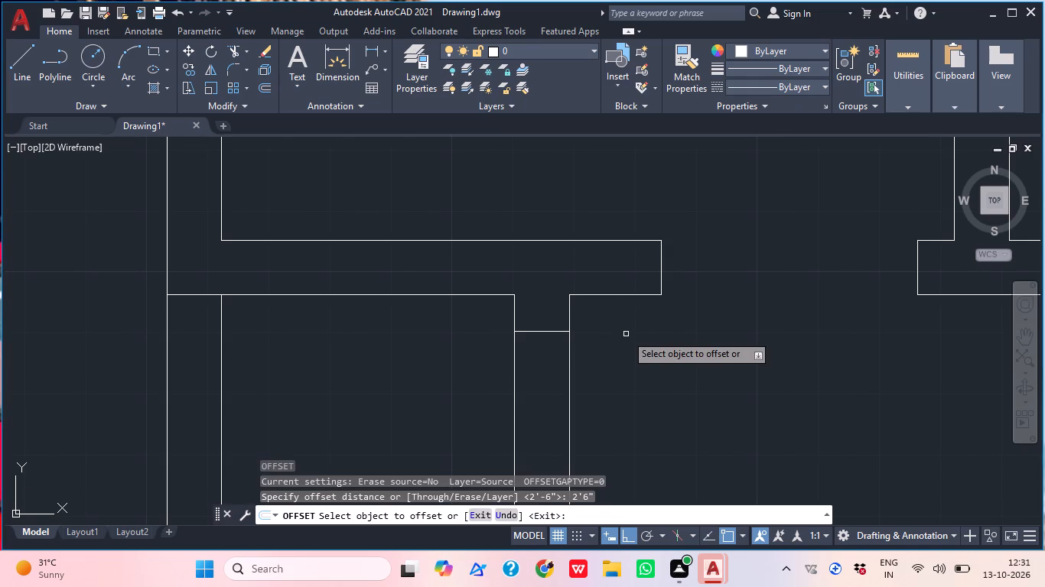
left_click(552, 331)
left_click(522, 436)
middle_click_drag(662, 380, 676, 360)
scroll(668, 374, "down", 1)
key("Escape")
Trim both vertical wall lines between the two door-edge lines to open the small left room's doorway.
type("TR")
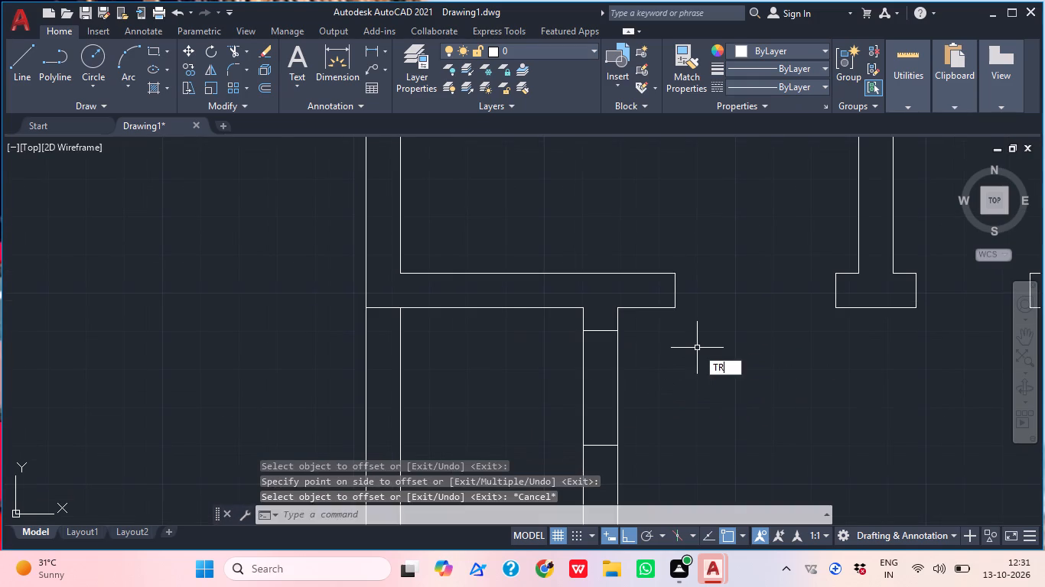
key("space")
left_click_drag(695, 396, 678, 399)
left_click(549, 381)
left_click(594, 381)
left_click(669, 392)
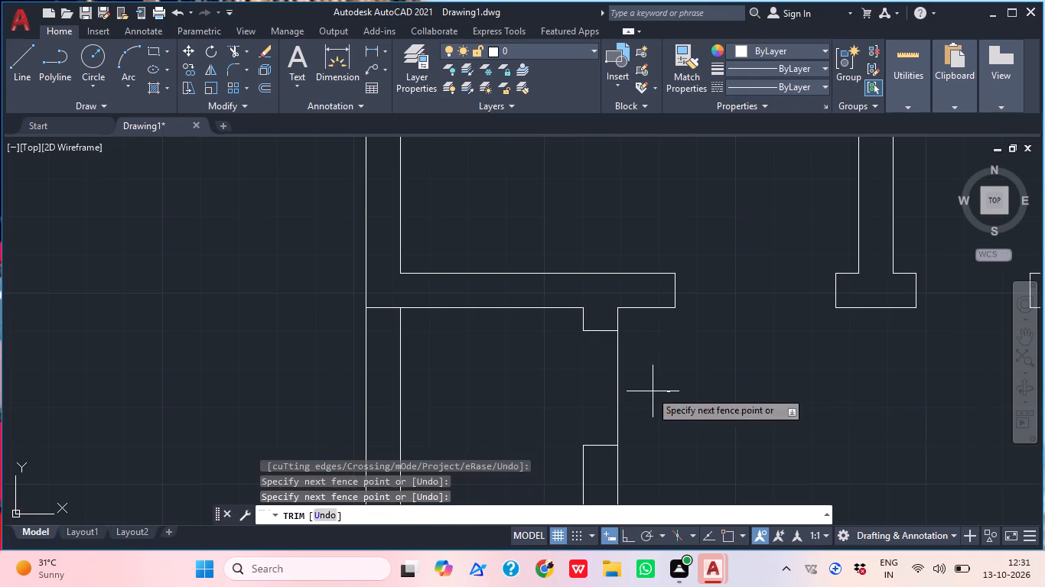
left_click(591, 384)
scroll(640, 413, "down", 3)
key("grave")
key("Escape")
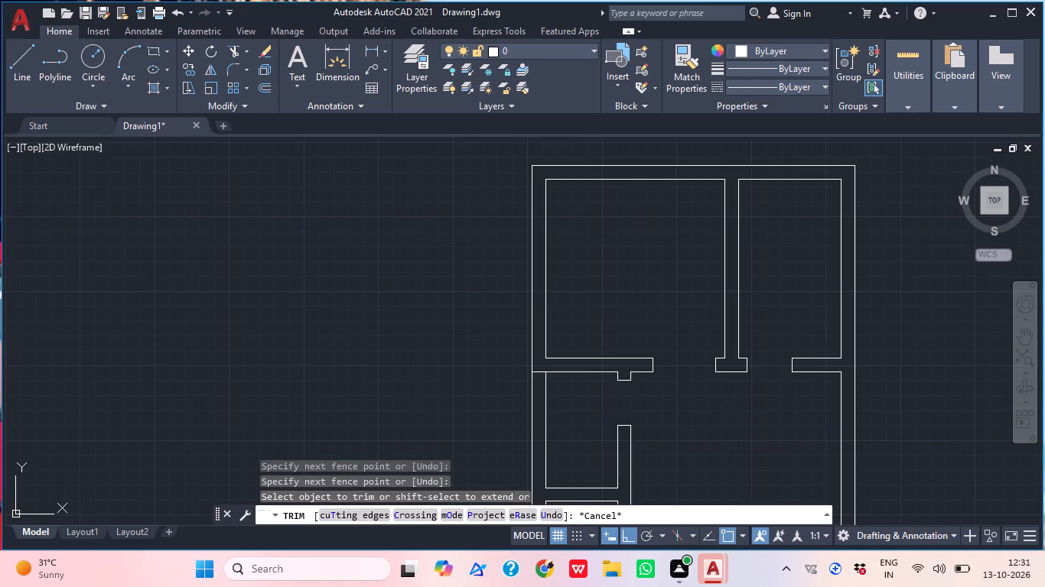
Draw a door-edge line across the middle cross wall, tracked 6" right from the upper-left corner of the right-hand room below it.
scroll(693, 378, "down", 1)
middle_click_drag(679, 408, 598, 349)
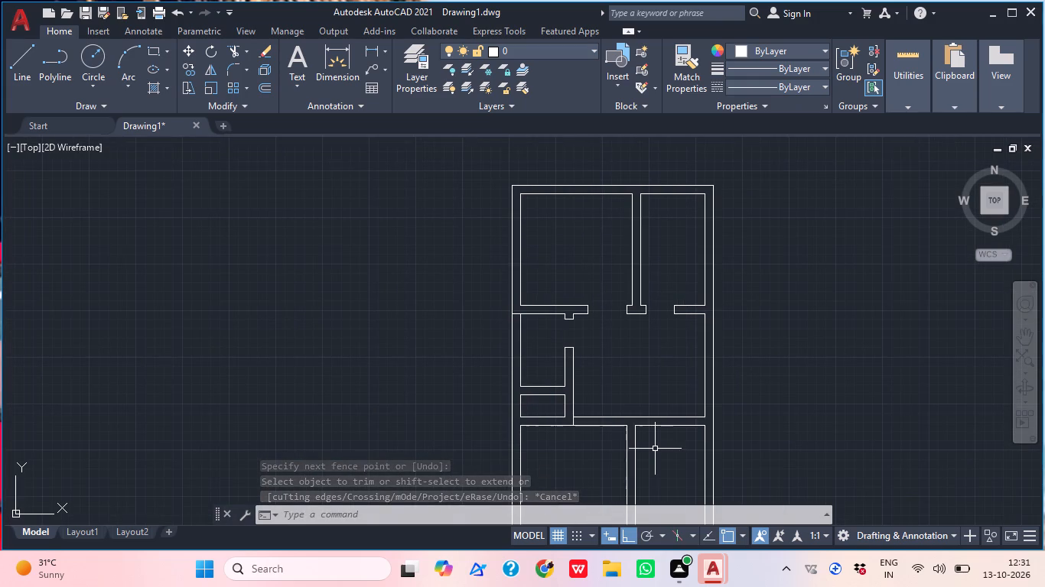
middle_click_drag(672, 456, 617, 408)
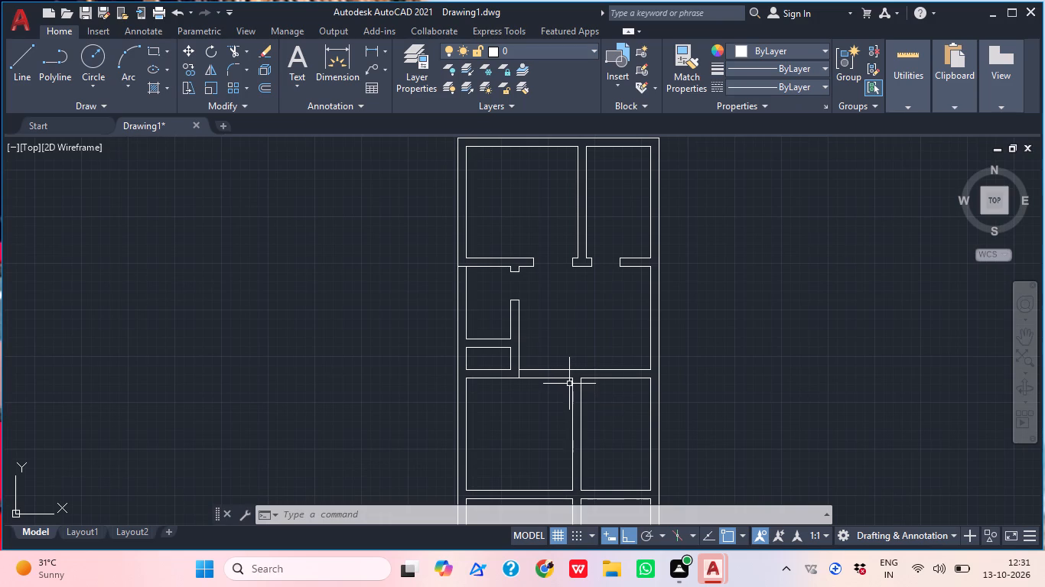
scroll(584, 387, "up", 1)
middle_click_drag(615, 410, 573, 405)
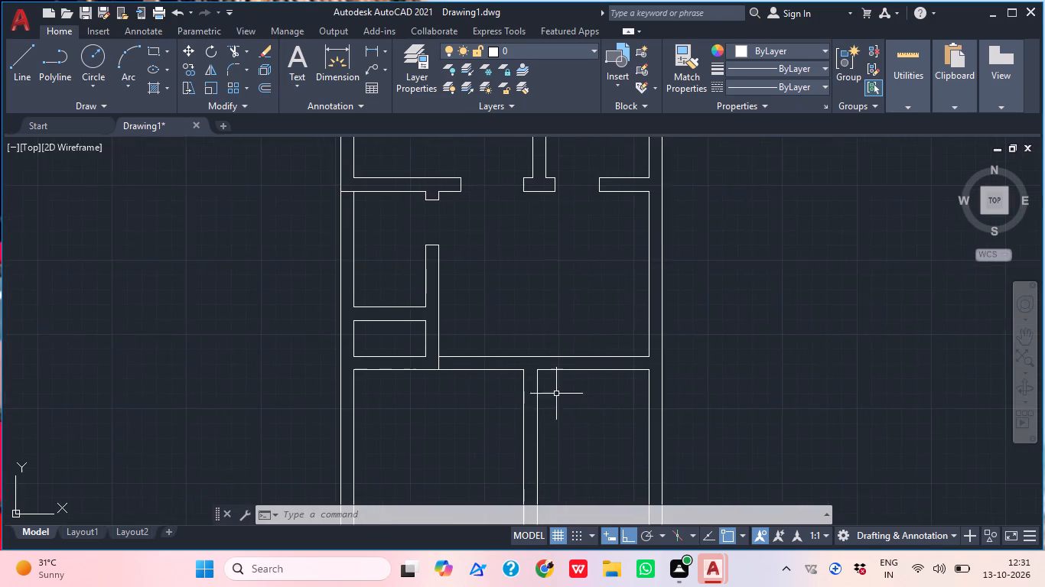
scroll(550, 380, "up", 1)
type("L")
key("space")
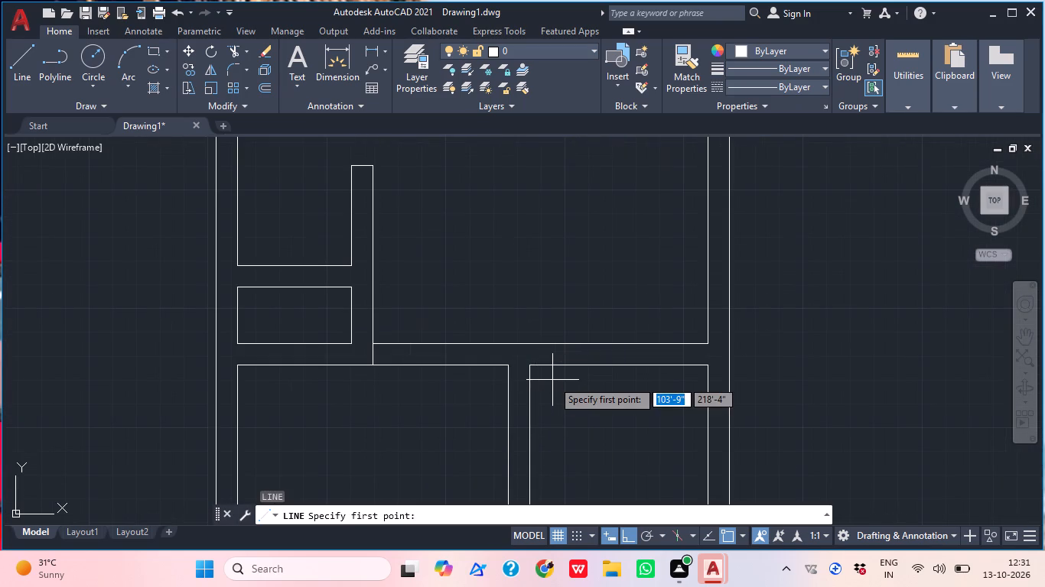
type("TL")
key("BackSpace")
key("k")
key("Return")
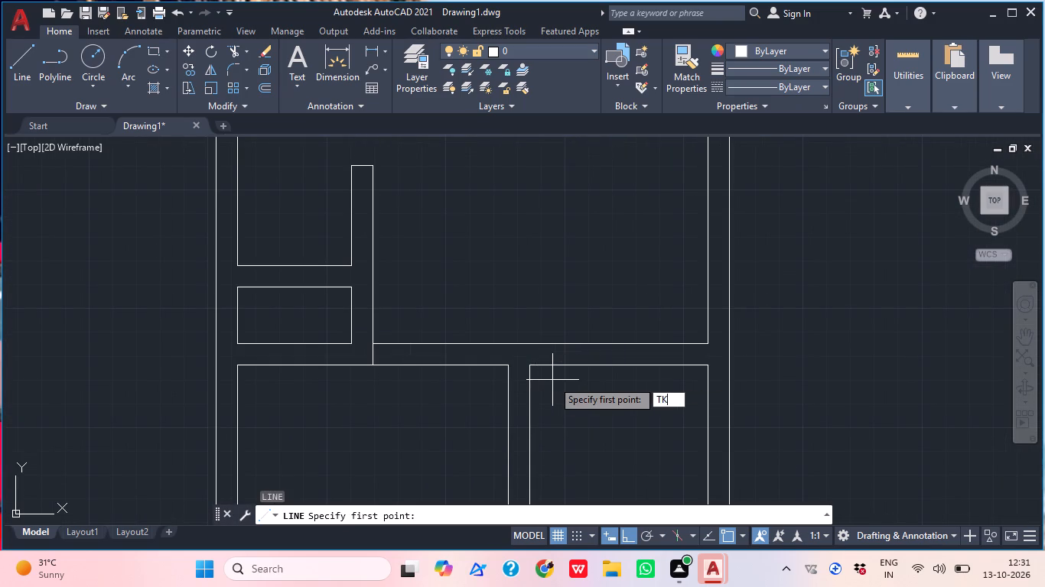
left_click(534, 366)
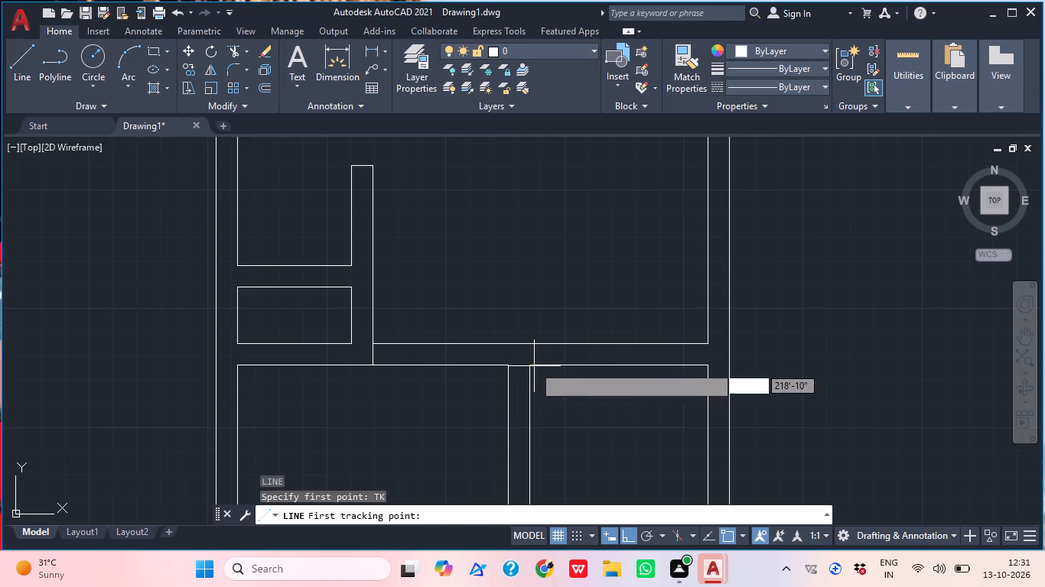
type("6\"")
key("Return")
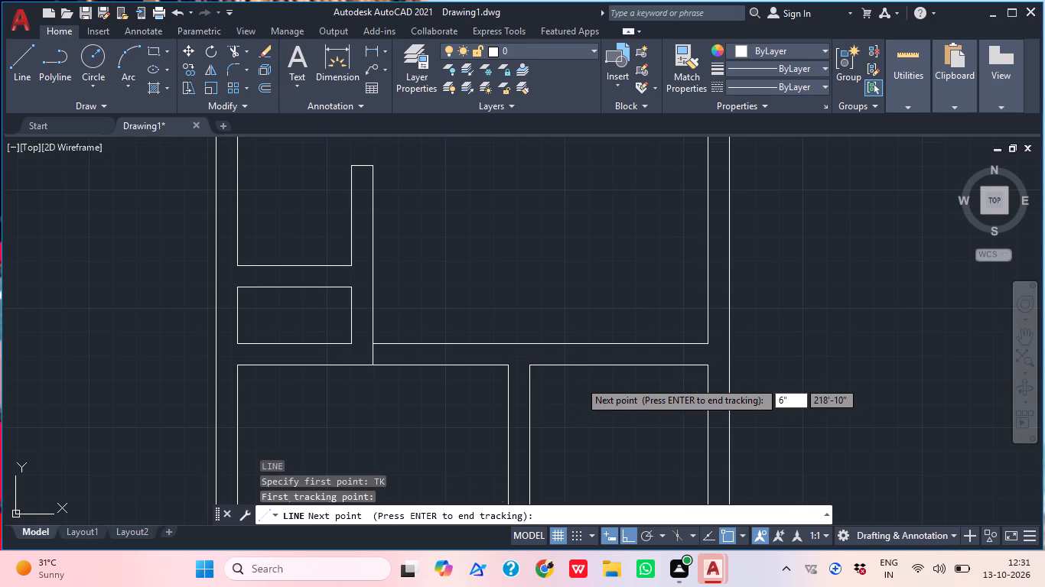
key("Return")
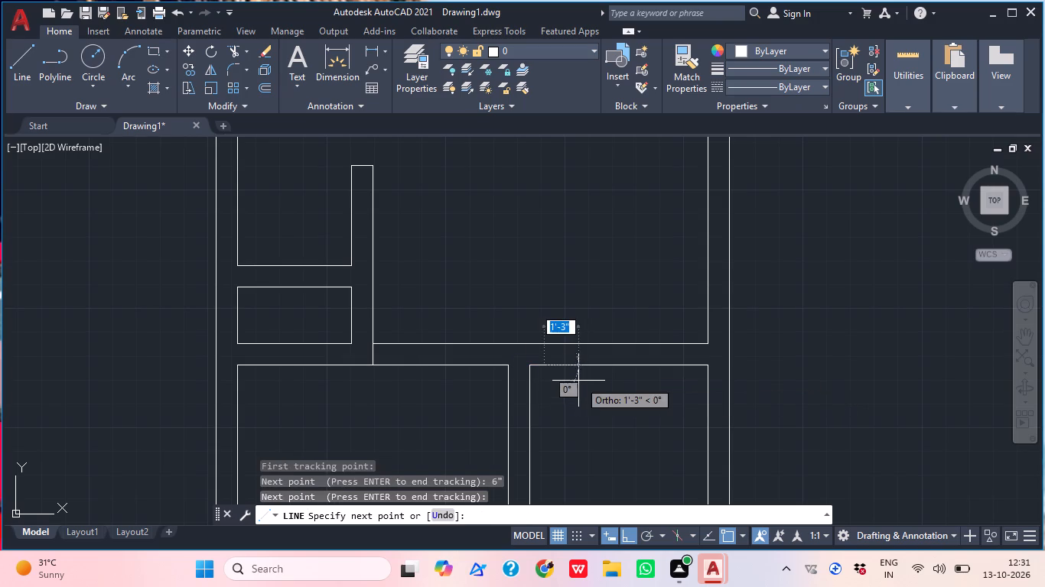
scroll(529, 359, "up", 2)
left_click(568, 328)
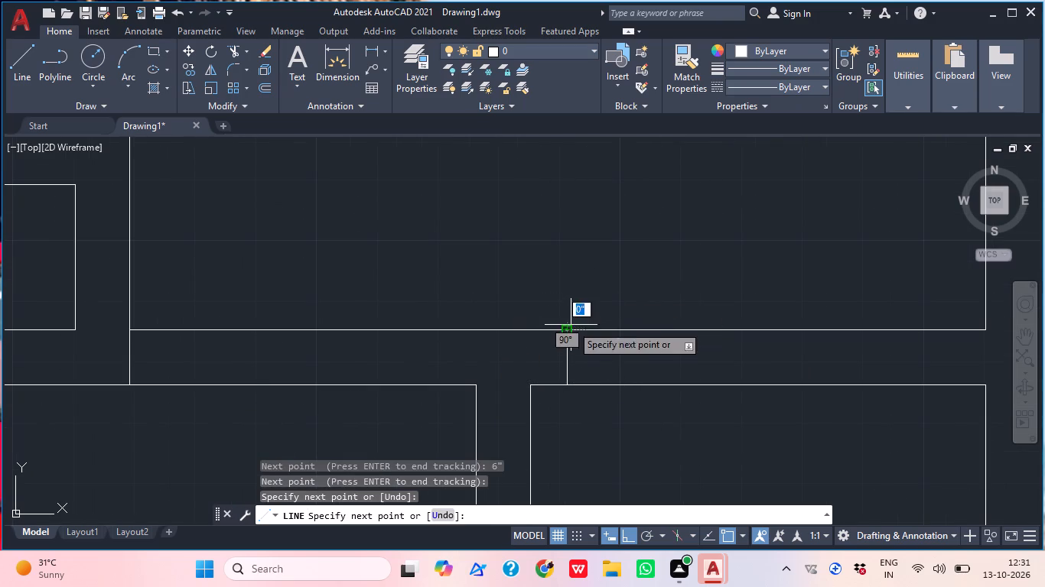
key("Escape")
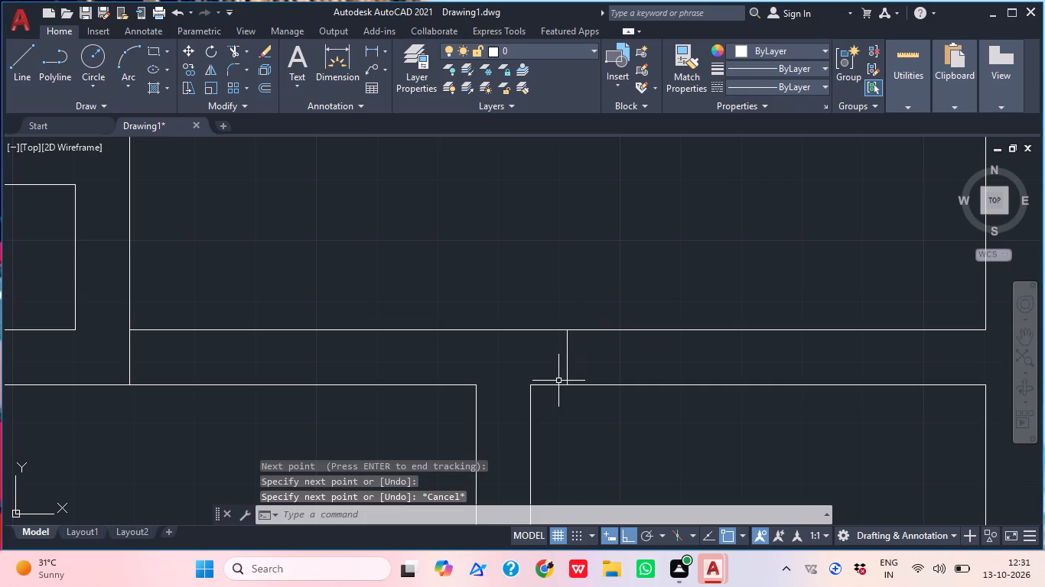
Draw a second door-edge line across the middle cross wall from the midpoint of the right-hand room's top edge.
key("l")
key("space")
left_click(759, 388)
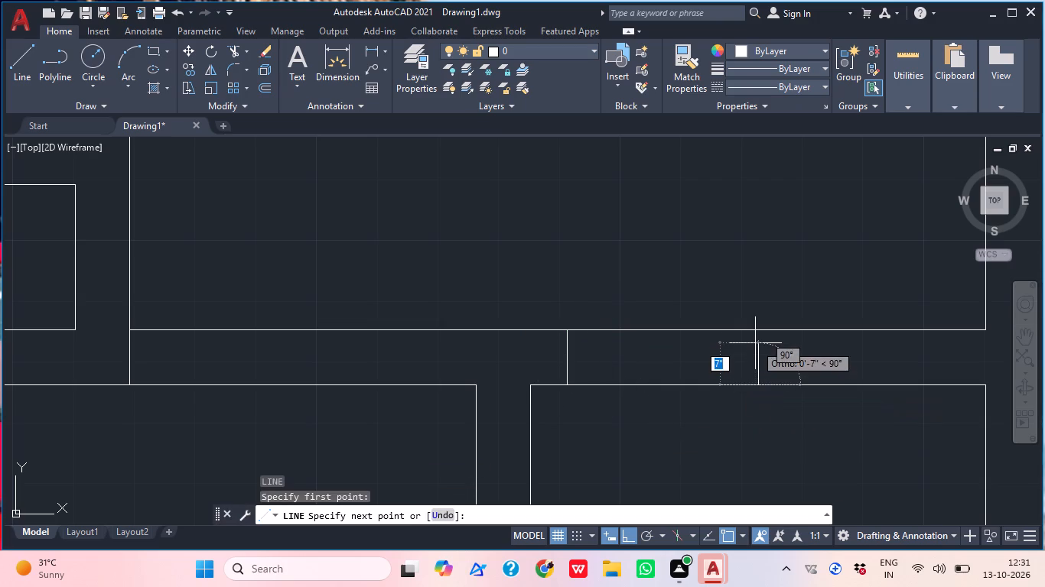
left_click(756, 333)
key("Escape")
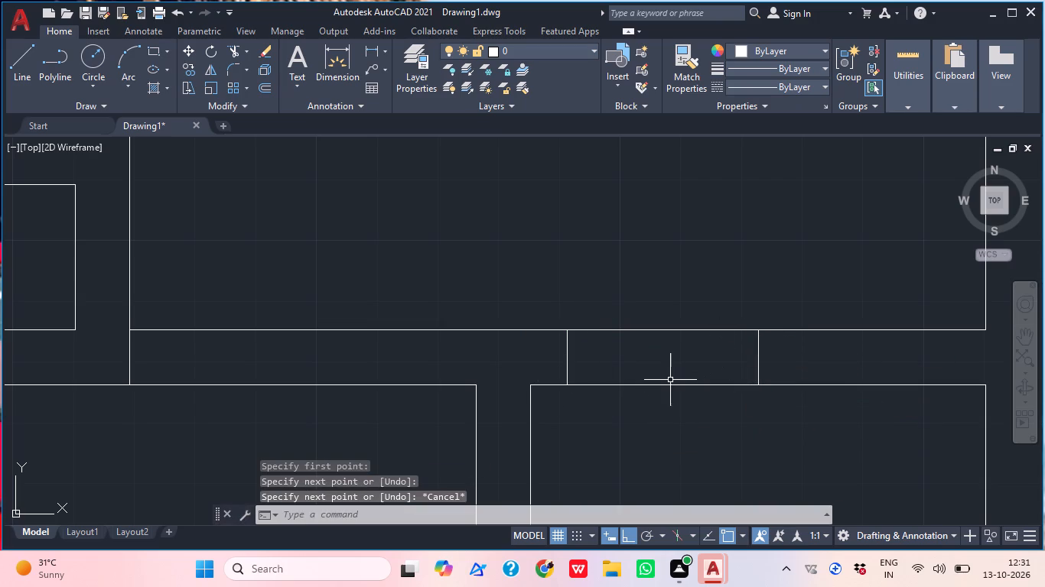
Trim both middle cross-wall lines between the two door-edge lines to open the doorway of the right-hand room below.
type("TR")
key("space")
left_click(782, 371)
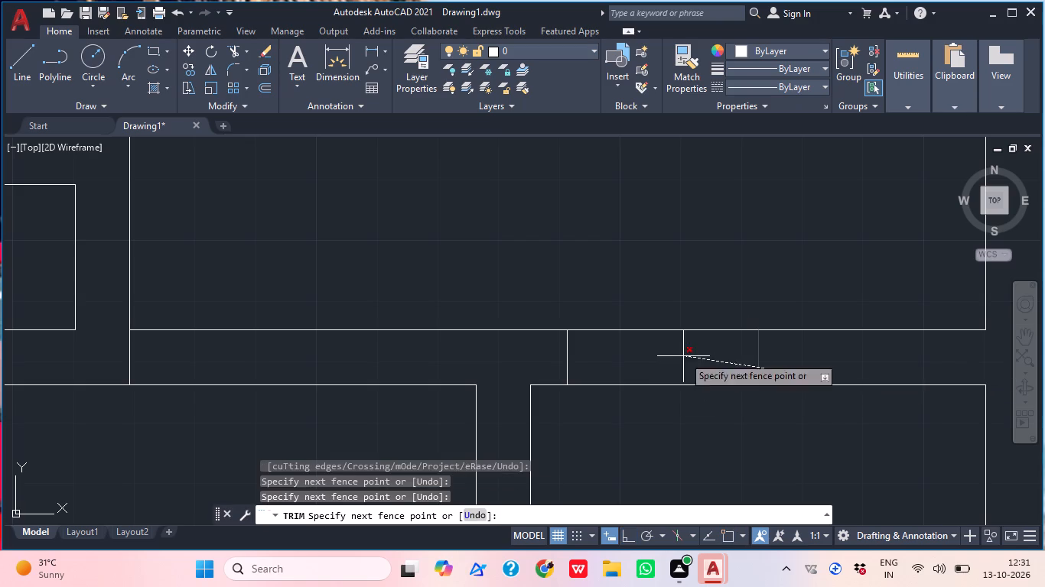
left_click(806, 365)
left_click(675, 397)
left_click(641, 319)
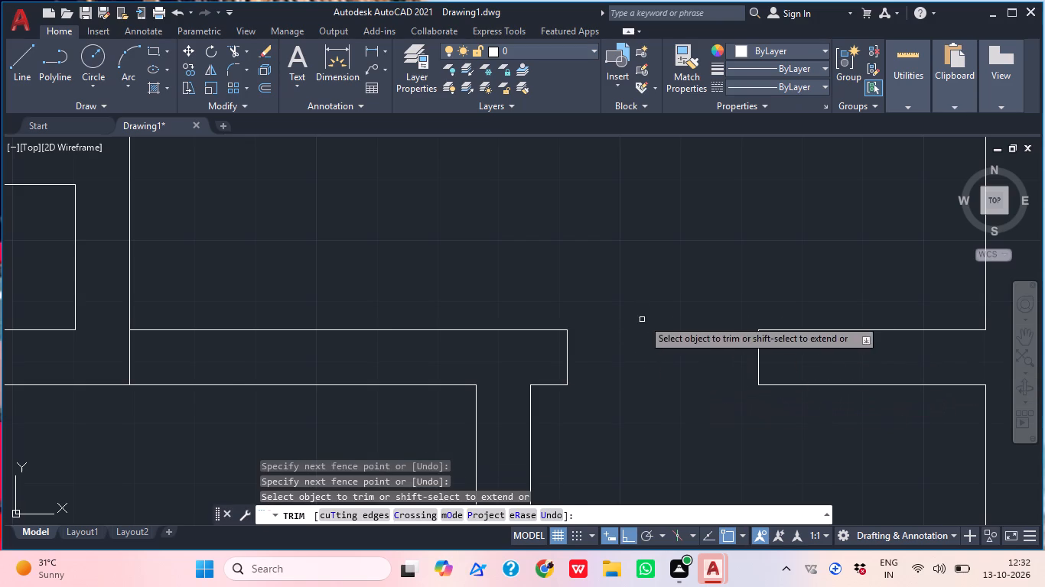
scroll(754, 291, "down", 2)
key("Escape")
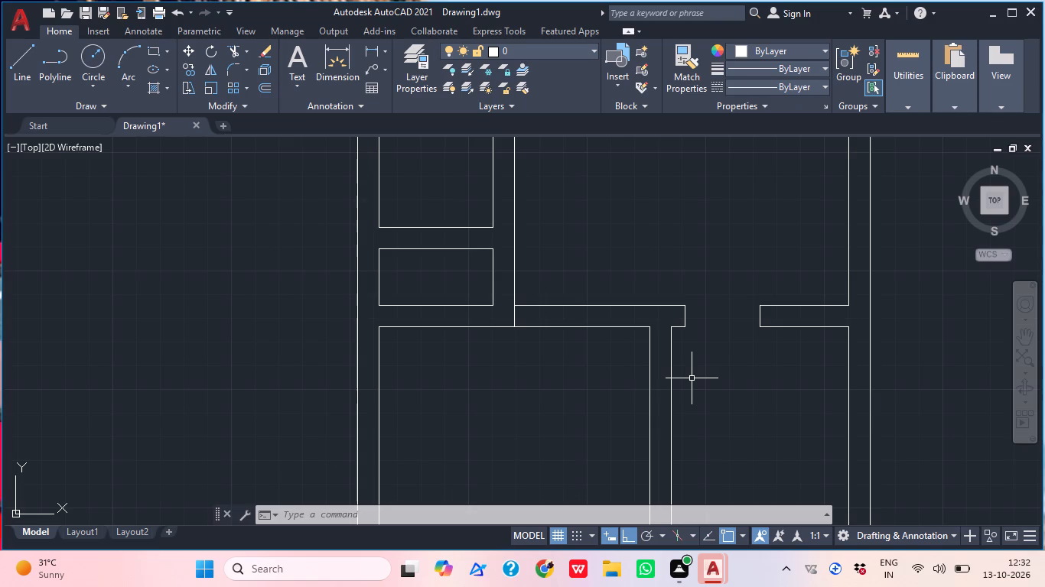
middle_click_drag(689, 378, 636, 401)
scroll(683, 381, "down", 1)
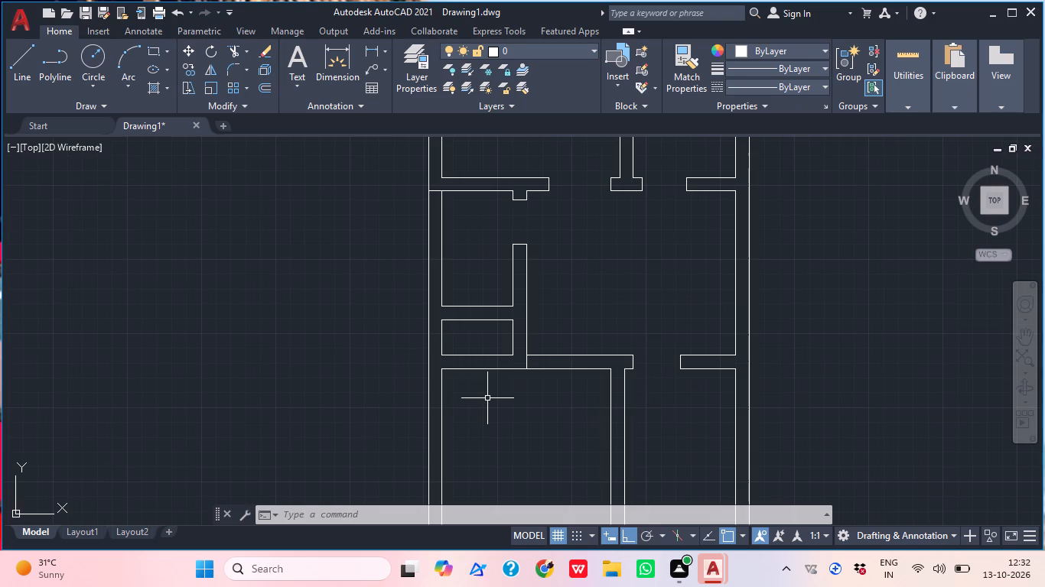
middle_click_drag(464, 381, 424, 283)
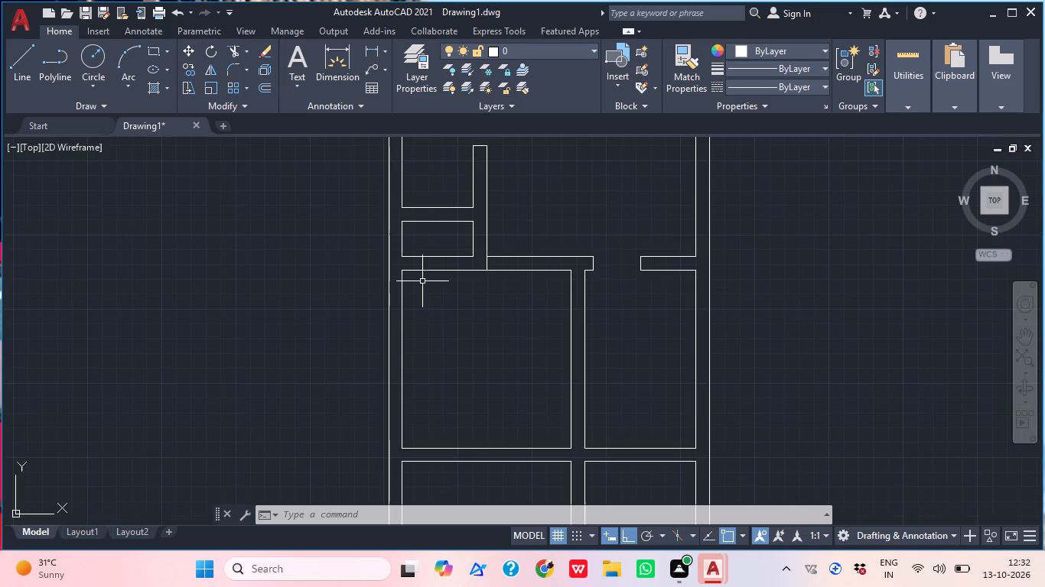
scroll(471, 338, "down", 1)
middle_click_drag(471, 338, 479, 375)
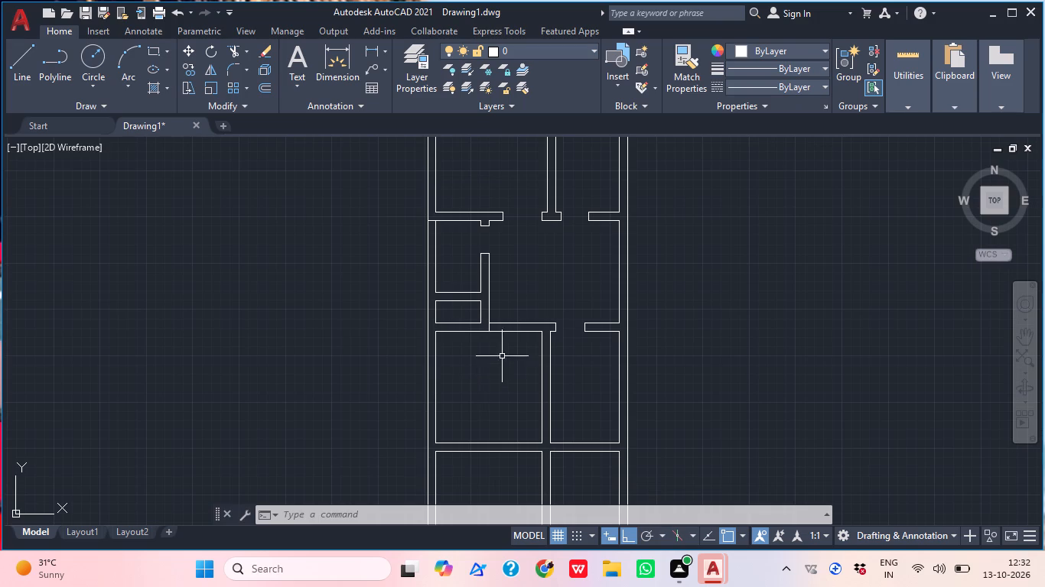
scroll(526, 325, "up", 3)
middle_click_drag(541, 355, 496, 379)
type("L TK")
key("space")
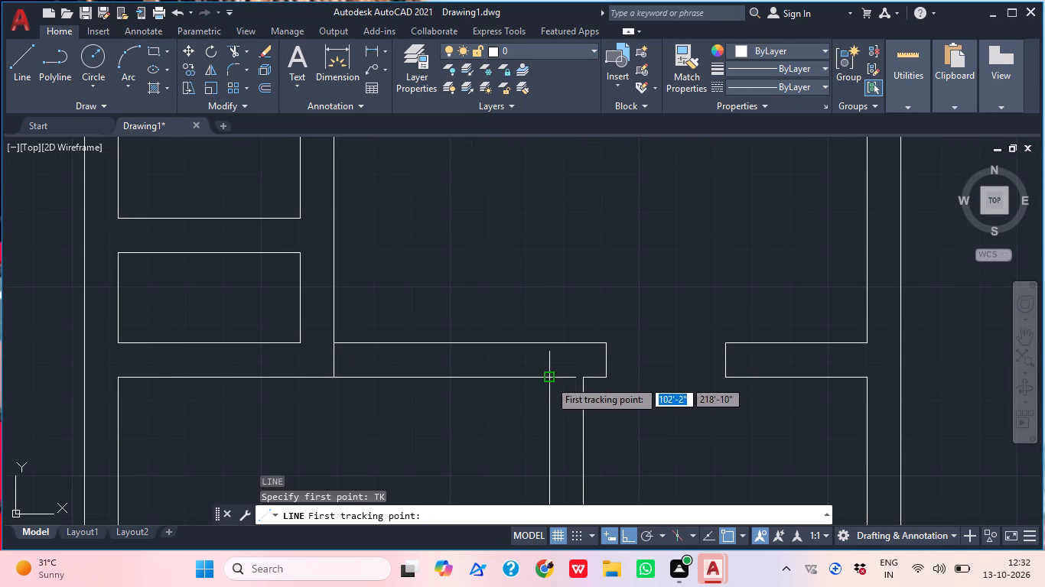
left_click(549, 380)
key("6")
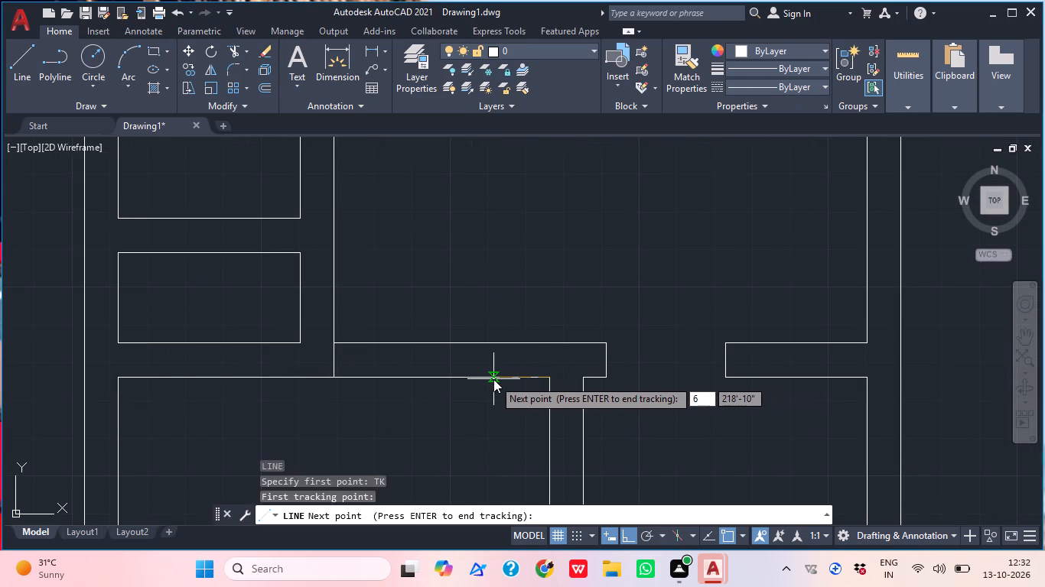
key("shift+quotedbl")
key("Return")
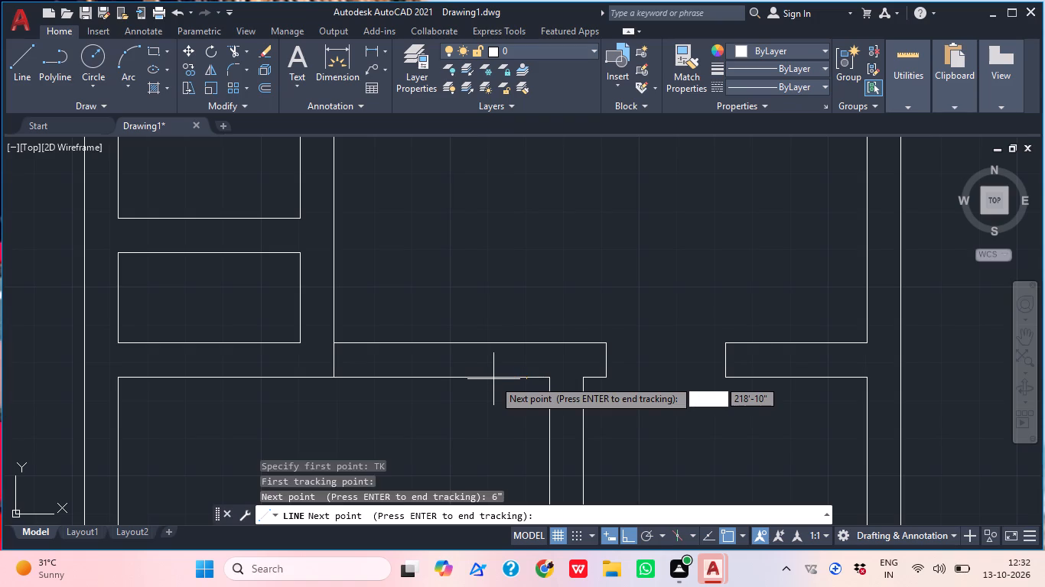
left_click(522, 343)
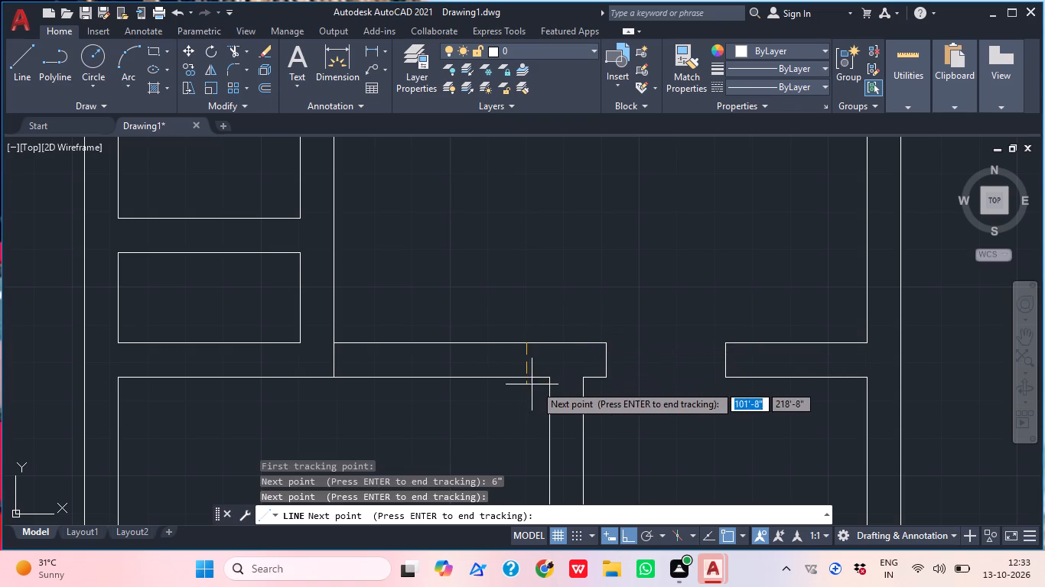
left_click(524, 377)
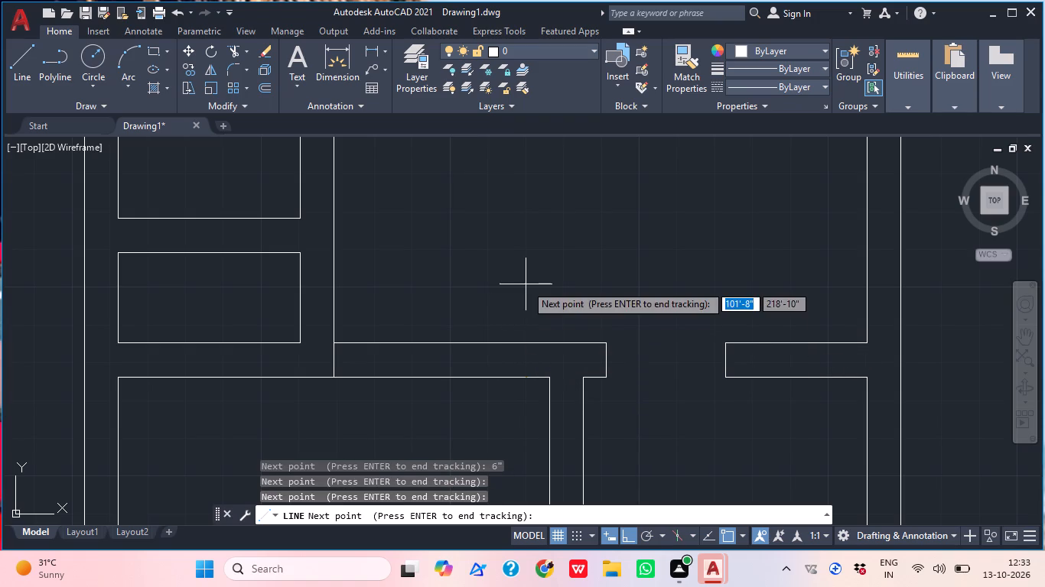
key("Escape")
Extend the left line of the lower vertical partition wall up to the upper line of the middle cross wall.
scroll(529, 391, "down", 1)
middle_click_drag(538, 389, 571, 384)
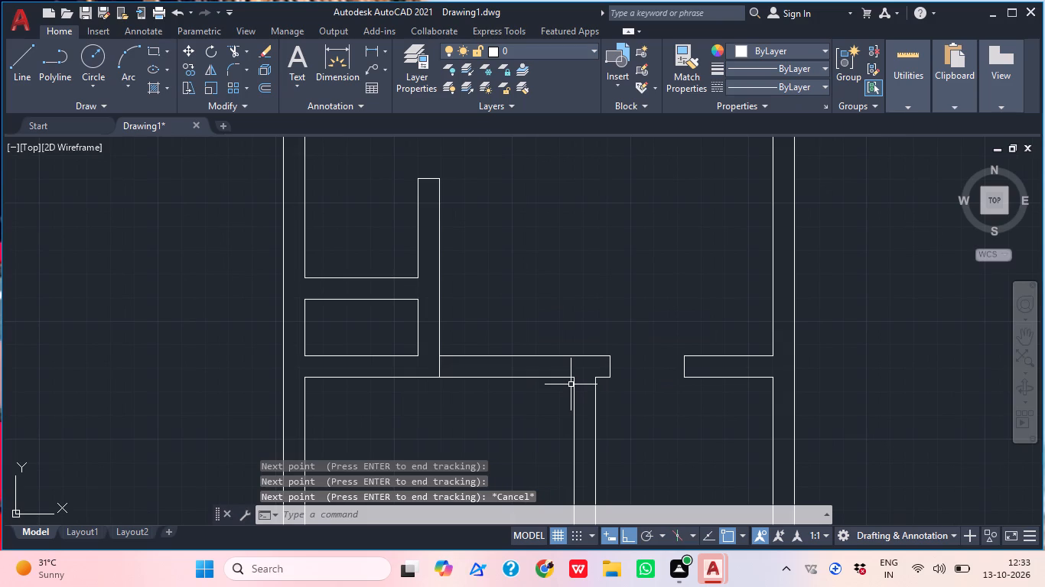
scroll(571, 384, "up", 1)
type("EX")
key("space")
left_click(611, 420)
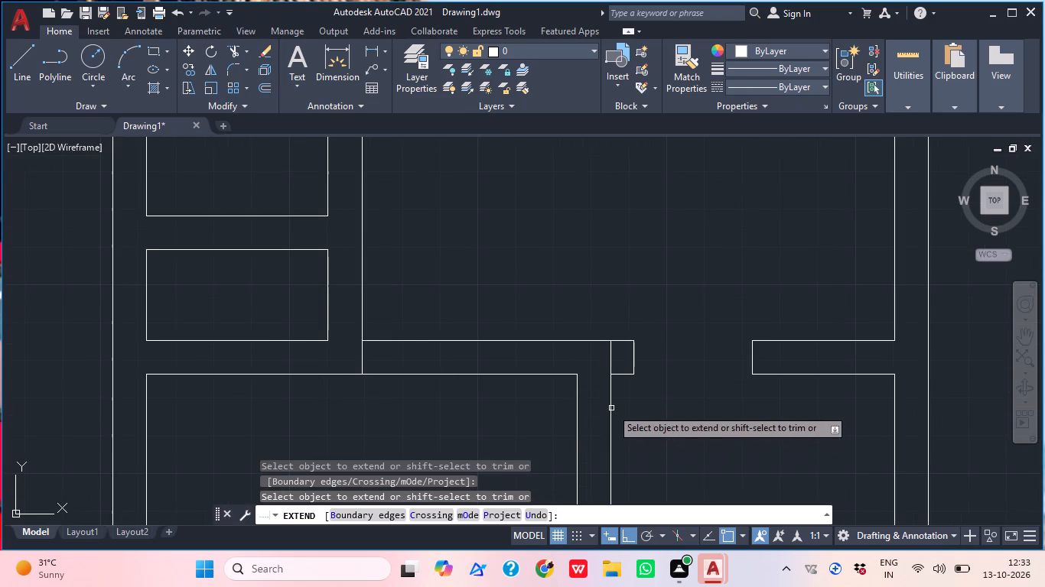
key("ctrl+z")
left_click(580, 408)
left_click(566, 407)
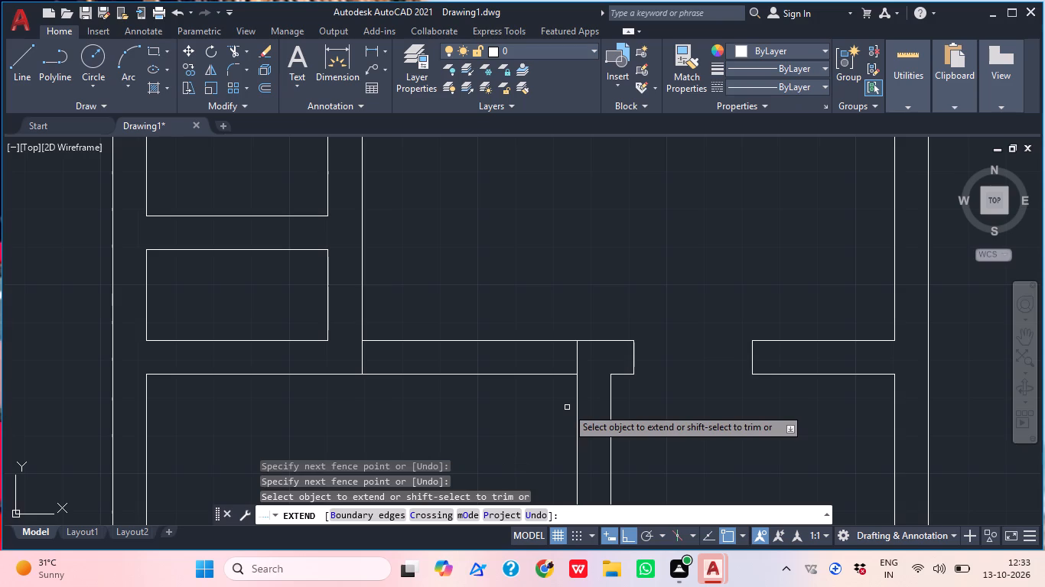
scroll(542, 392, "down", 1)
middle_click_drag(546, 376, 556, 392)
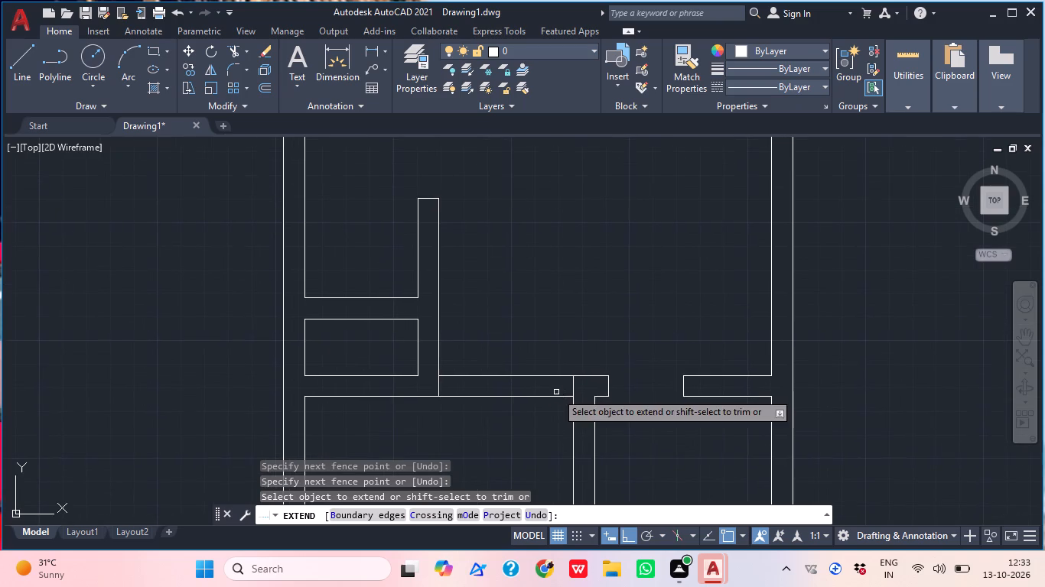
key("Escape")
Draw a door-edge line across the middle cross wall above the lower left-hand room, about 2'-10" left of the partition wall.
scroll(527, 426, "down", 1)
middle_click_drag(527, 426, 475, 344)
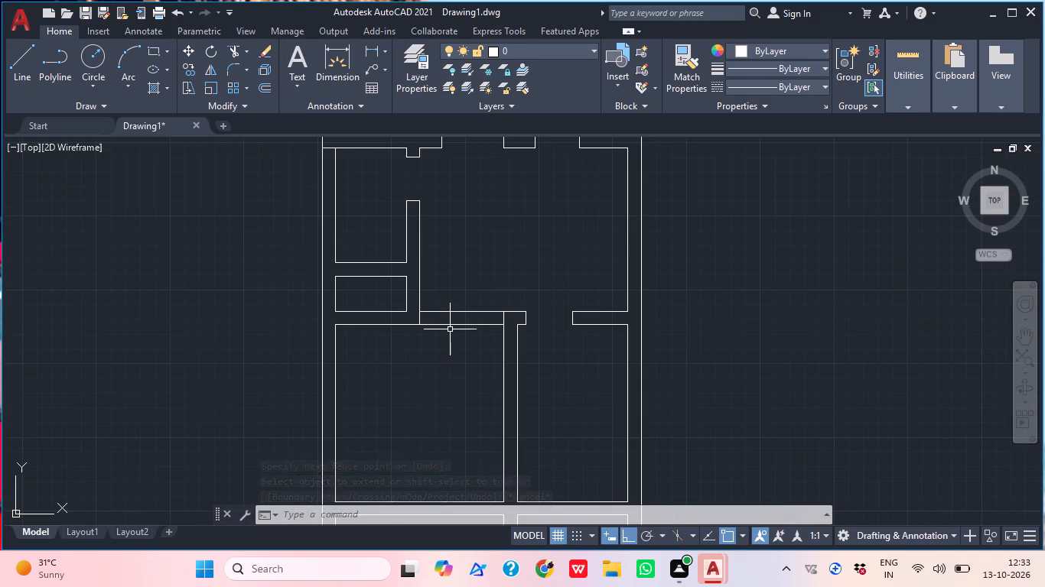
scroll(450, 329, "up", 1)
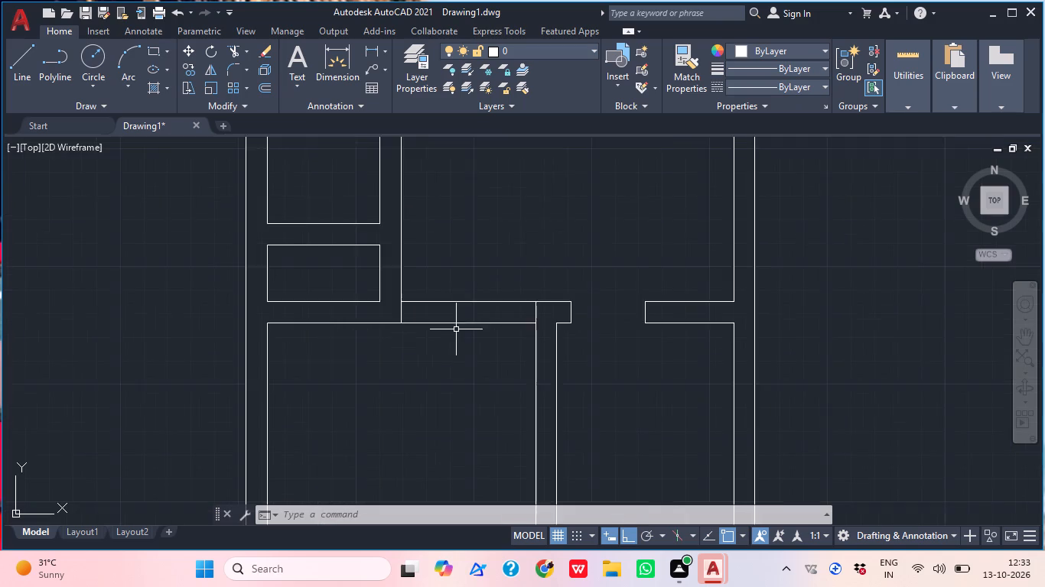
scroll(456, 327, "up", 2)
middle_click_drag(467, 332, 476, 381)
key("l")
key("space")
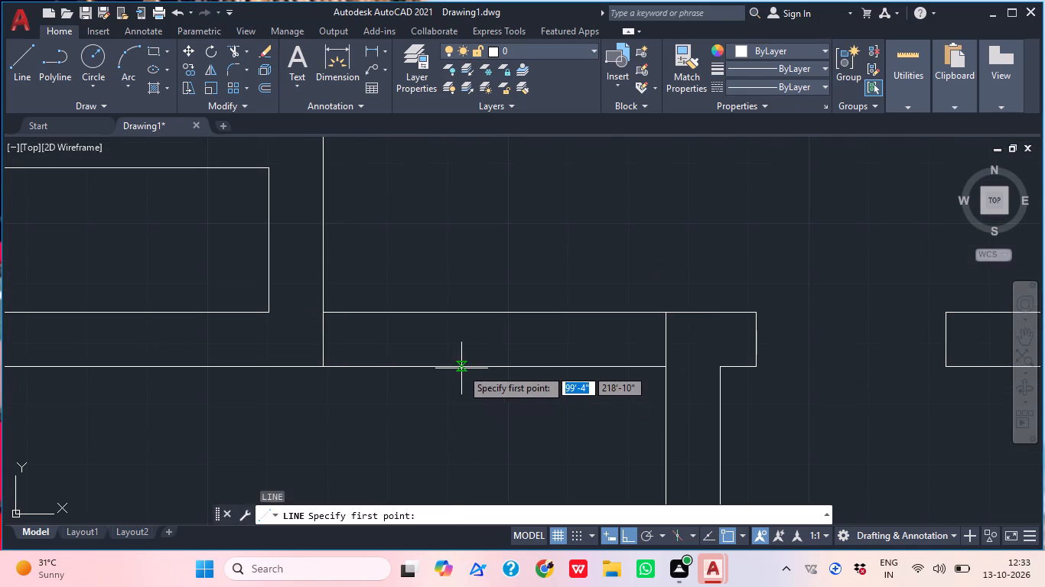
left_click(461, 368)
left_click(458, 312)
scroll(559, 281, "down", 2)
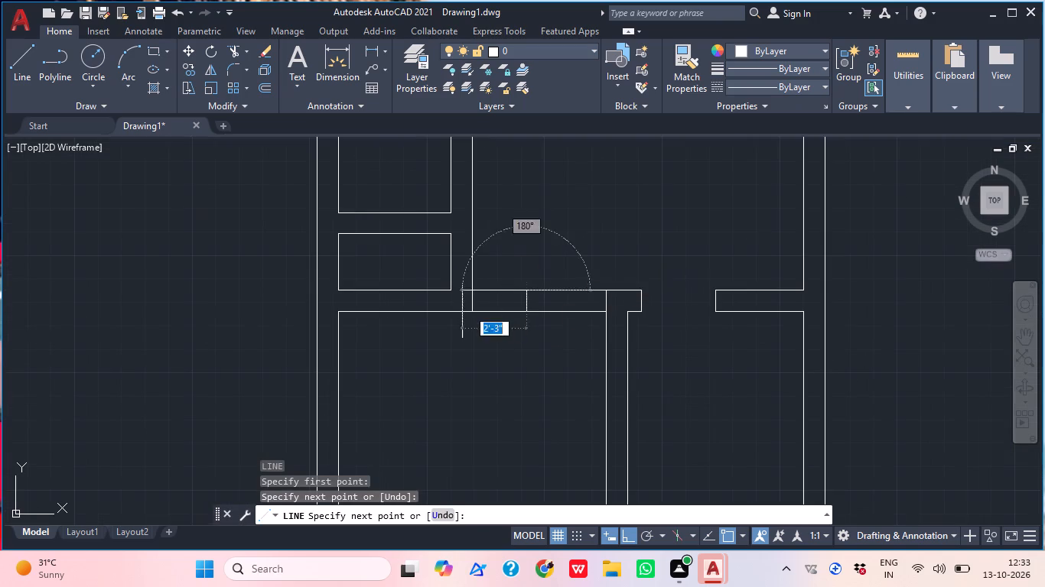
key("Escape")
Trim both middle cross-wall lines between the new door-edge line and the partition wall to open the left-hand room's doorway.
type("TR")
key("space")
left_click(579, 267)
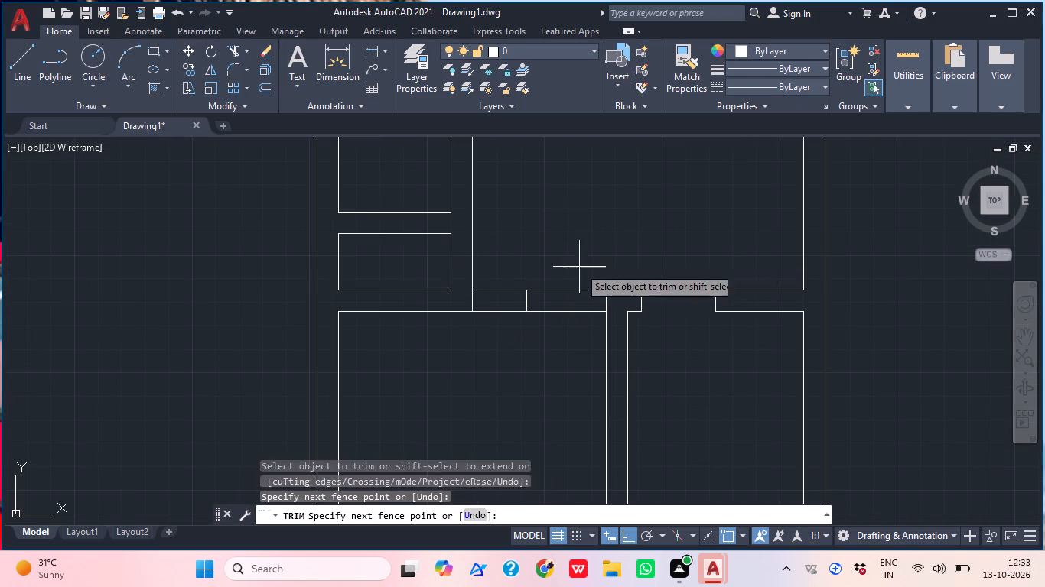
left_click(570, 314)
Trim the leftover vertical line inside the middle cross wall where the small rooms' wall meets it.
left_click(468, 306)
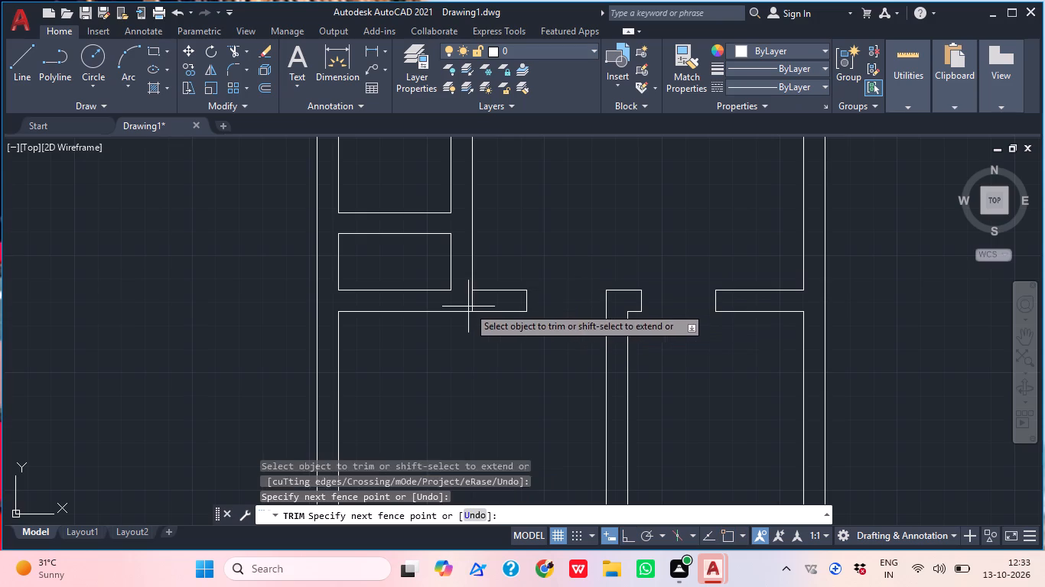
left_click(494, 301)
scroll(494, 301, "down", 2)
middle_click_drag(496, 301, 493, 325)
scroll(496, 313, "down", 1)
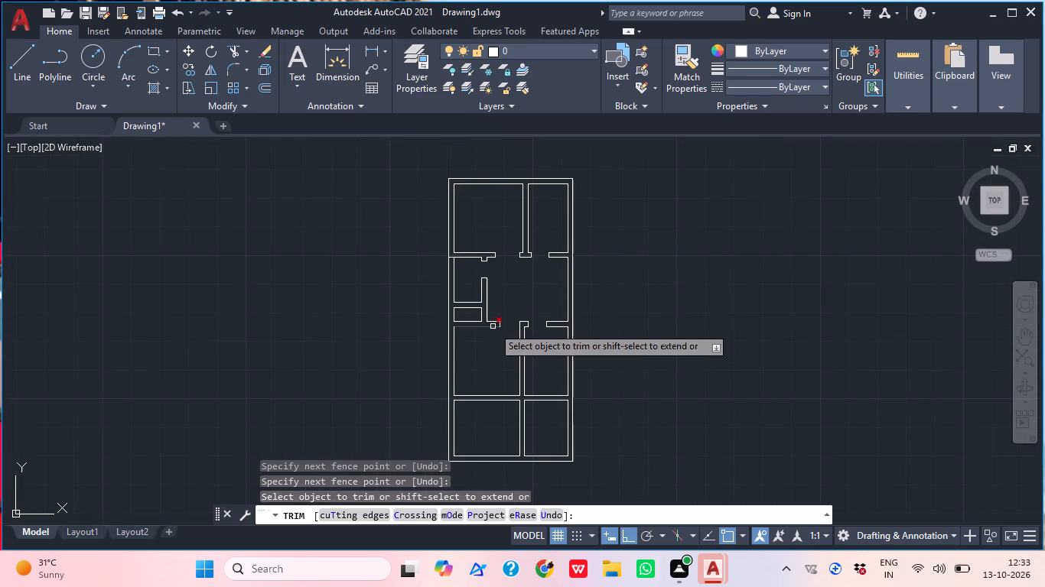
key("Escape")
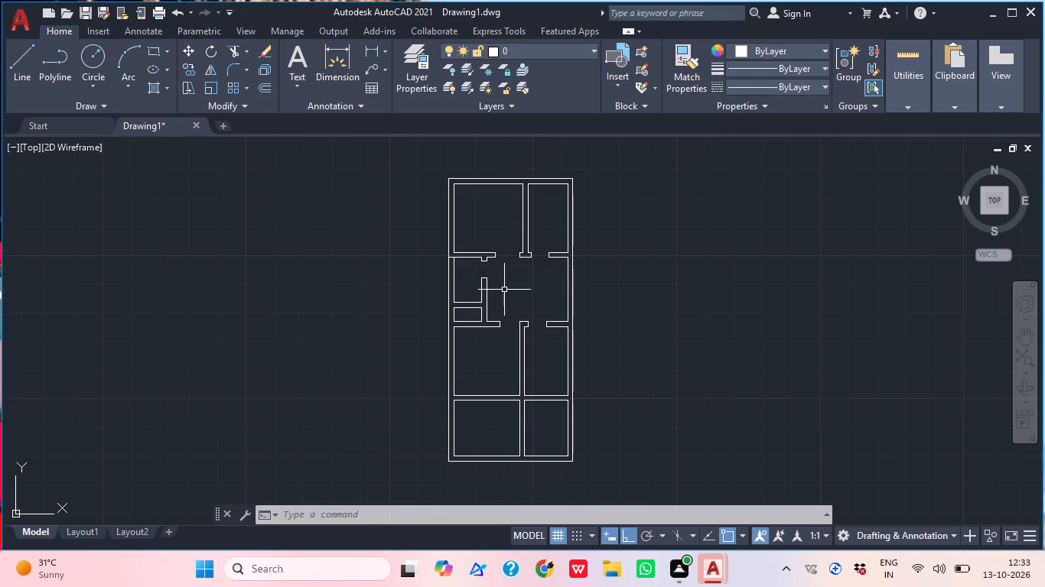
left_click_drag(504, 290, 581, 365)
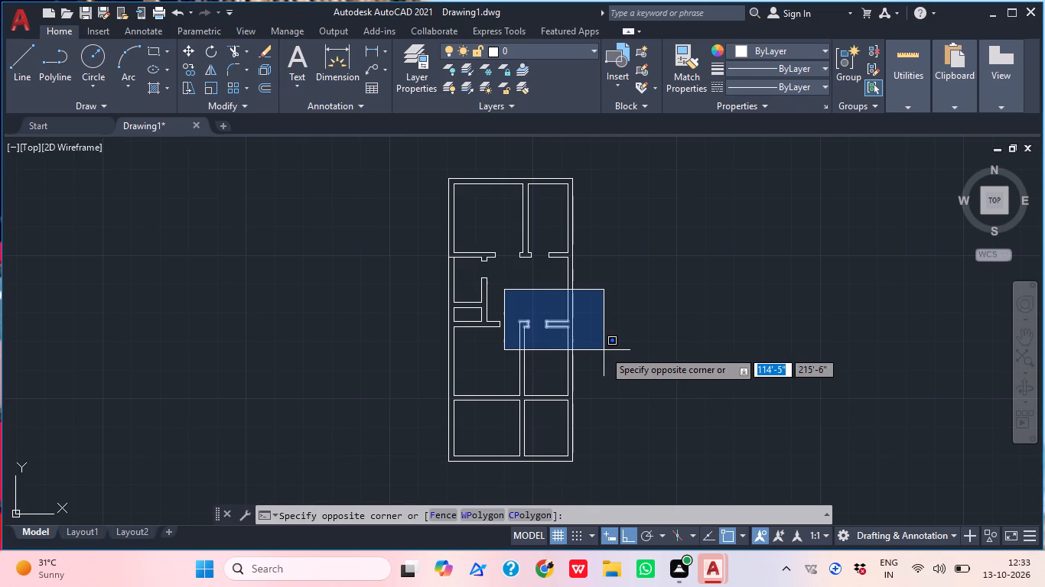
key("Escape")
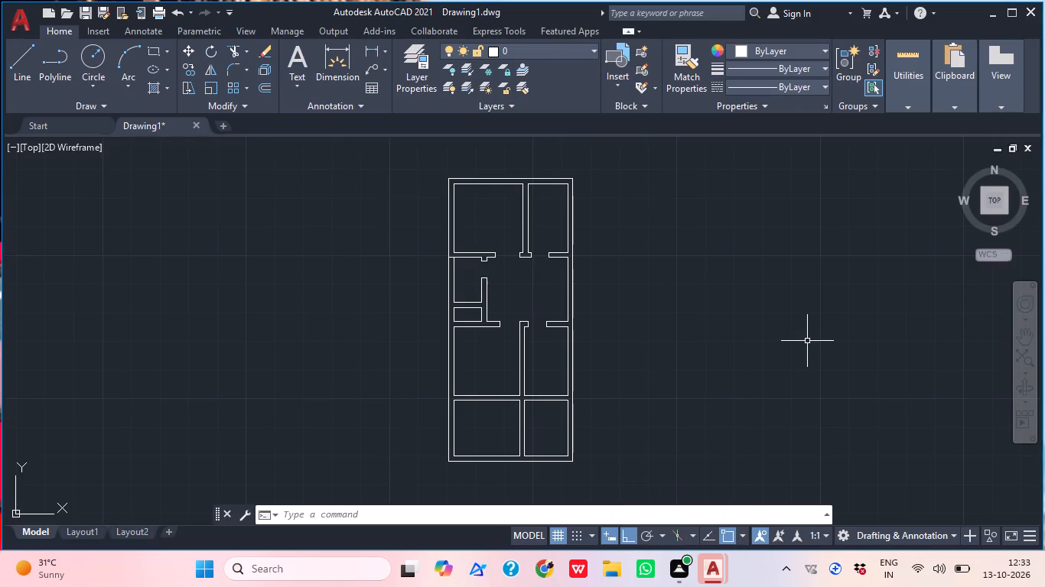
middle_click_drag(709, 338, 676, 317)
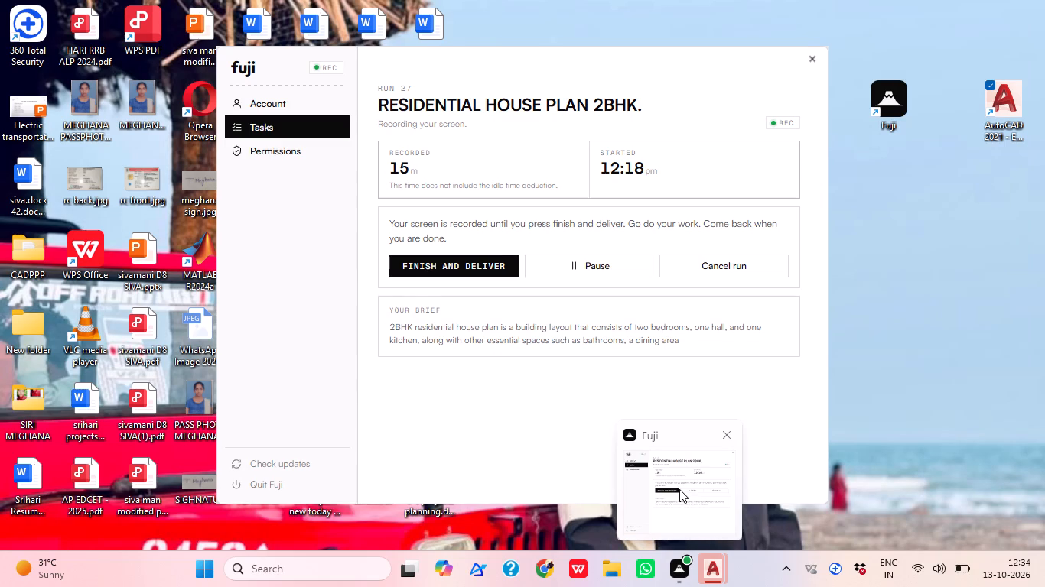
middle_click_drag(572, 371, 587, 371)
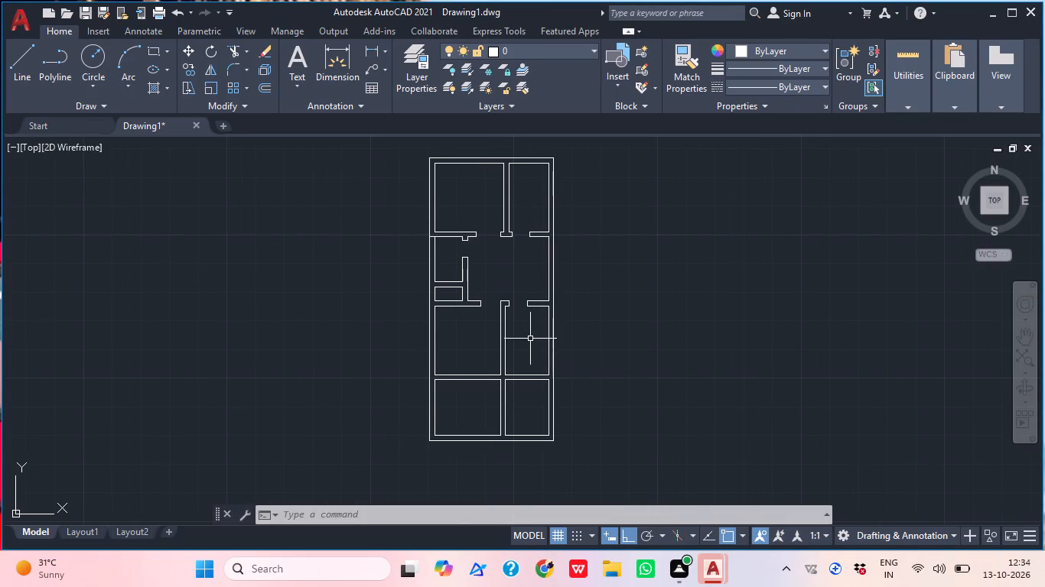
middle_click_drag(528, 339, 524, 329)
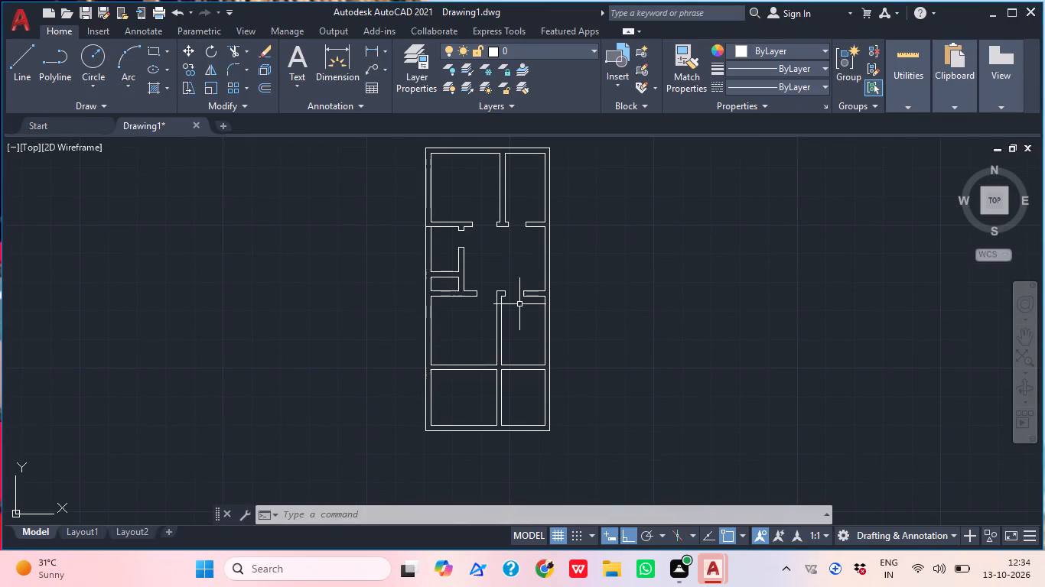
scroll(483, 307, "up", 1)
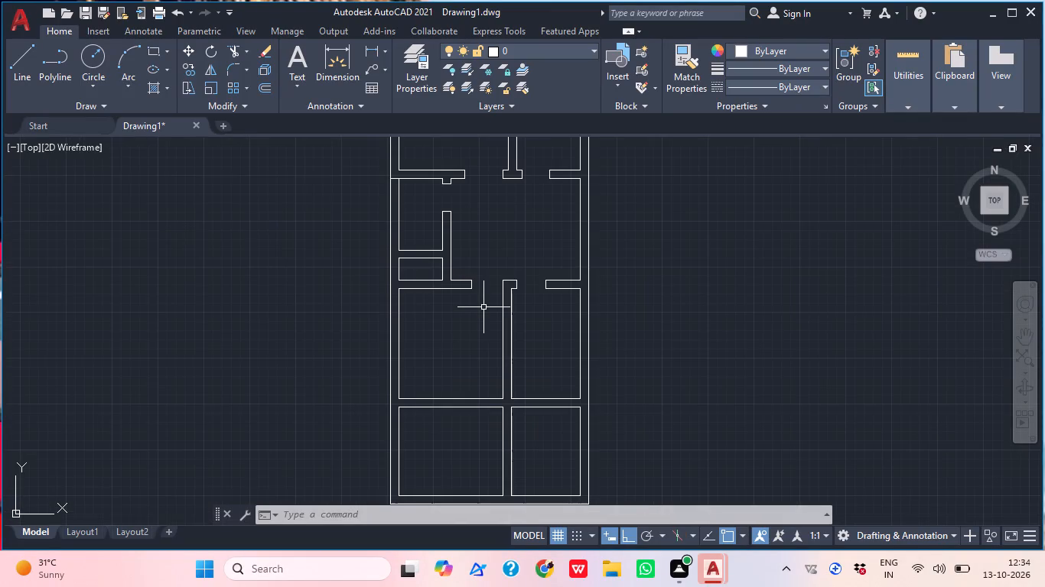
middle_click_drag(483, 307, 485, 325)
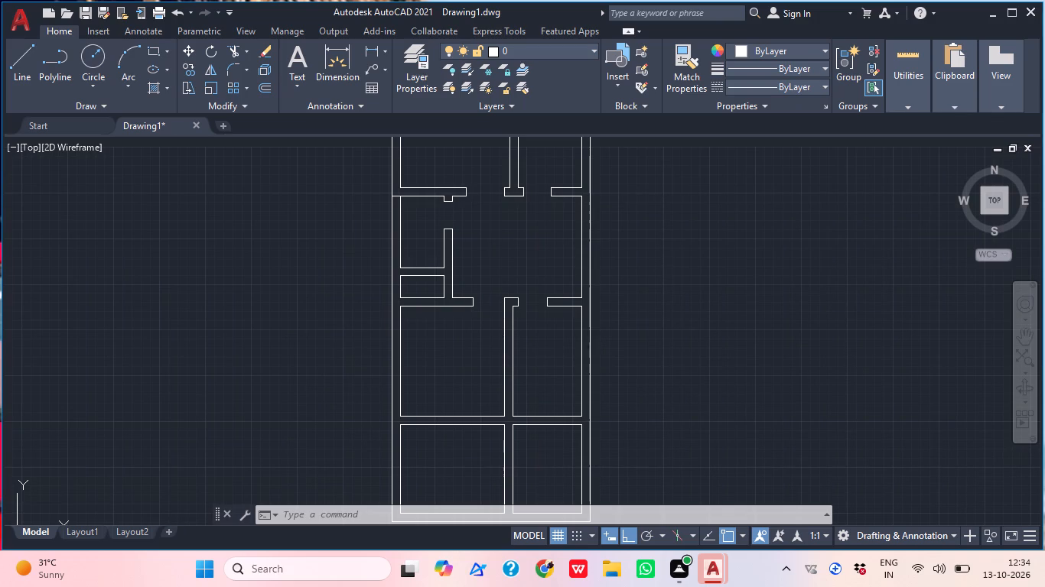
Draw an L-shaped counter line in the top right-hand room, about 3'-9" right from the partition wall and down to the cross wall.
middle_click_drag(498, 268, 506, 314)
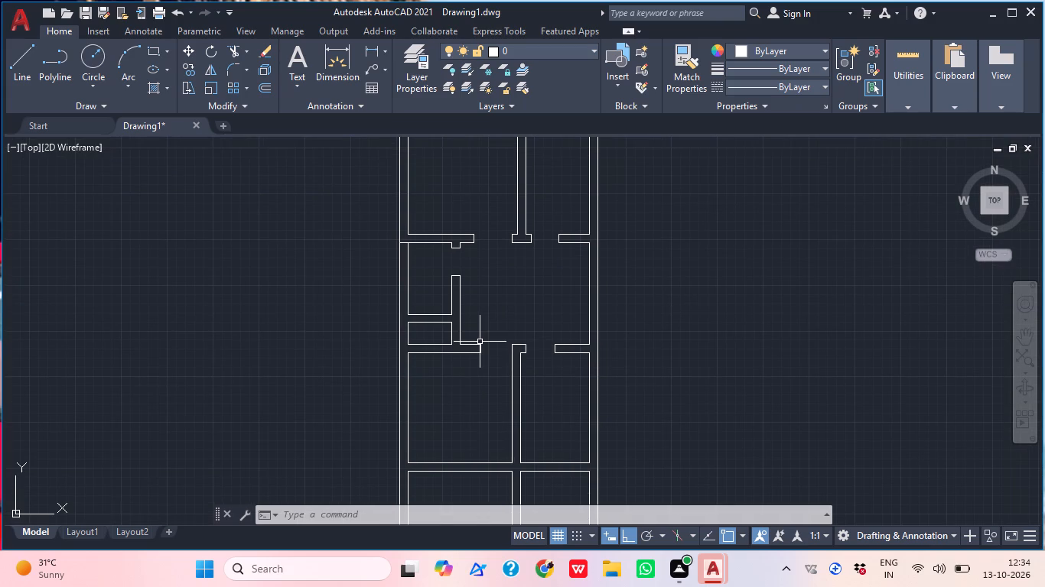
middle_click_drag(497, 377, 512, 421)
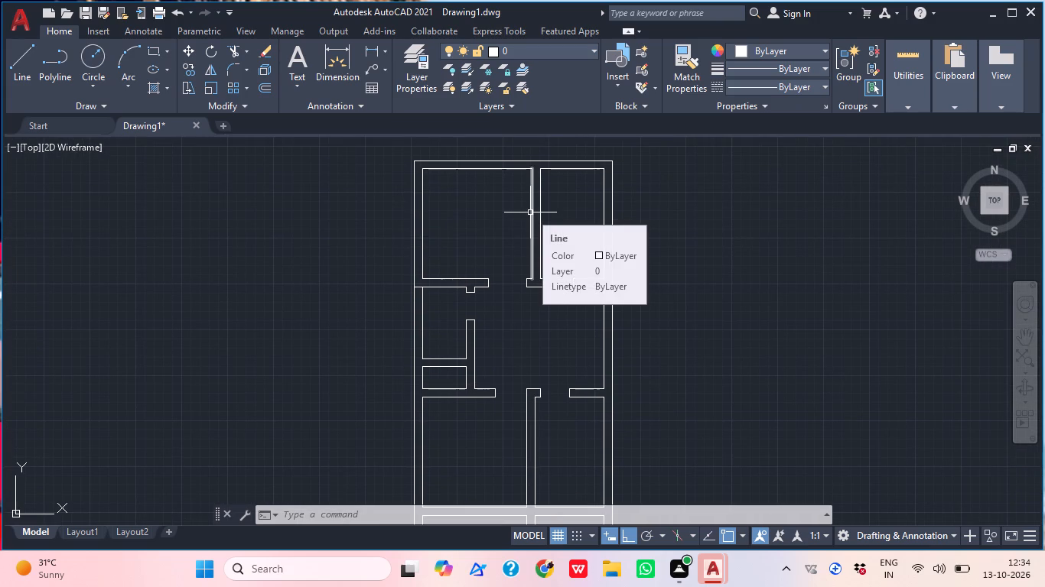
type("L")
key("space")
scroll(550, 155, "up", 1)
scroll(567, 207, "down", 1)
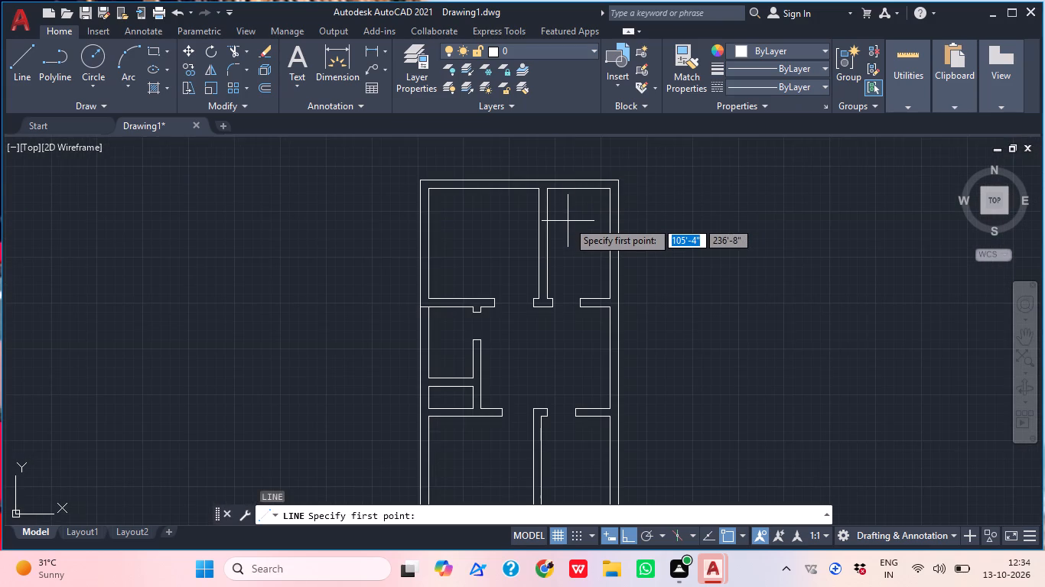
scroll(568, 221, "up", 1)
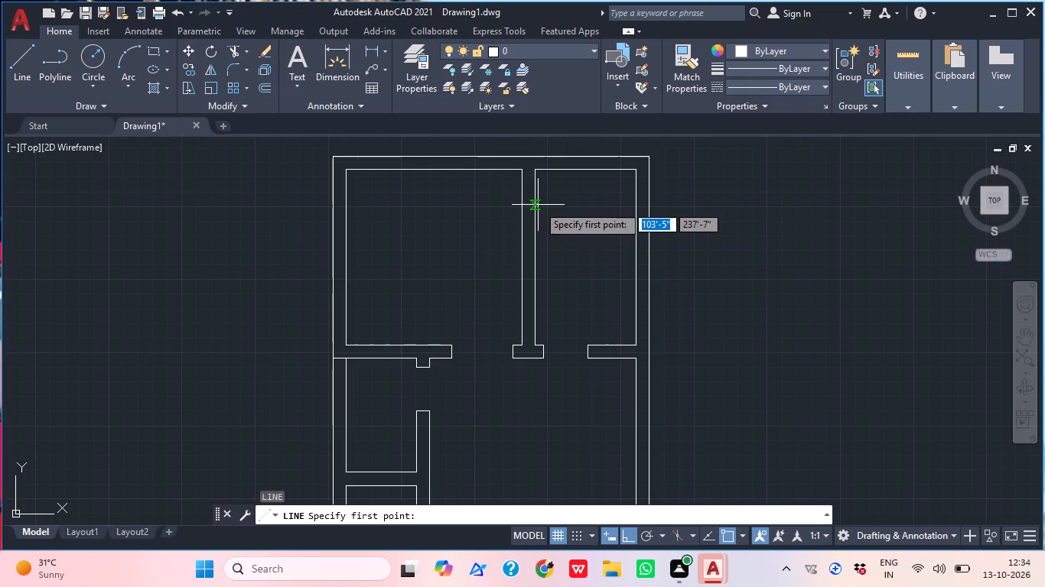
left_click(535, 206)
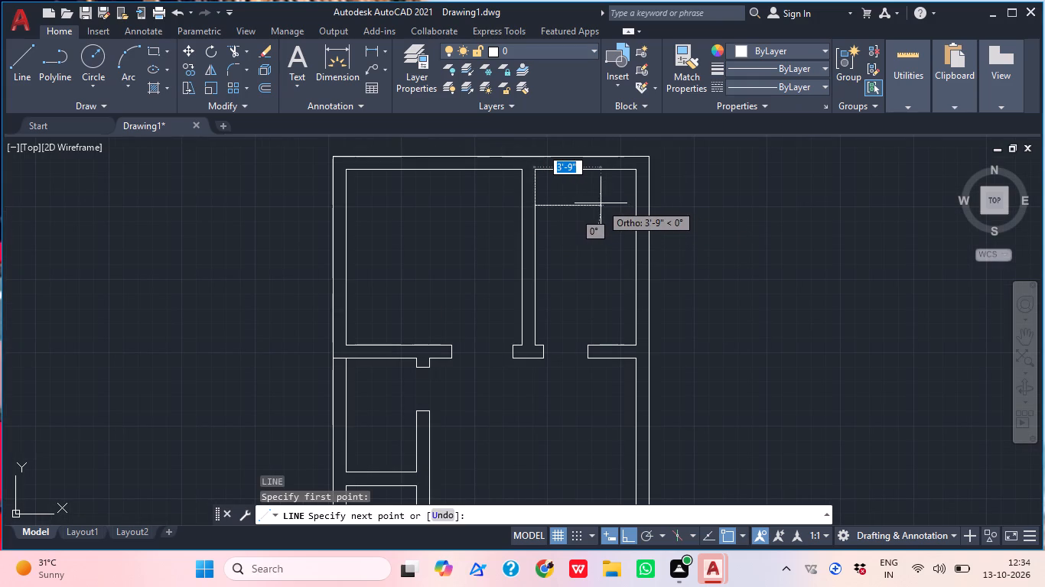
left_click(601, 203)
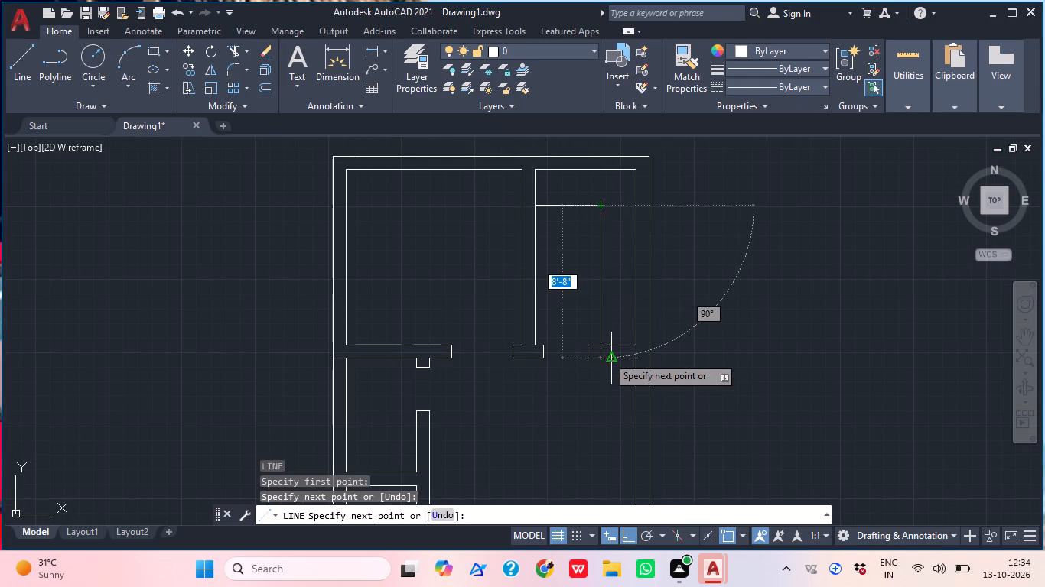
scroll(607, 355, "up", 2)
left_click(596, 341)
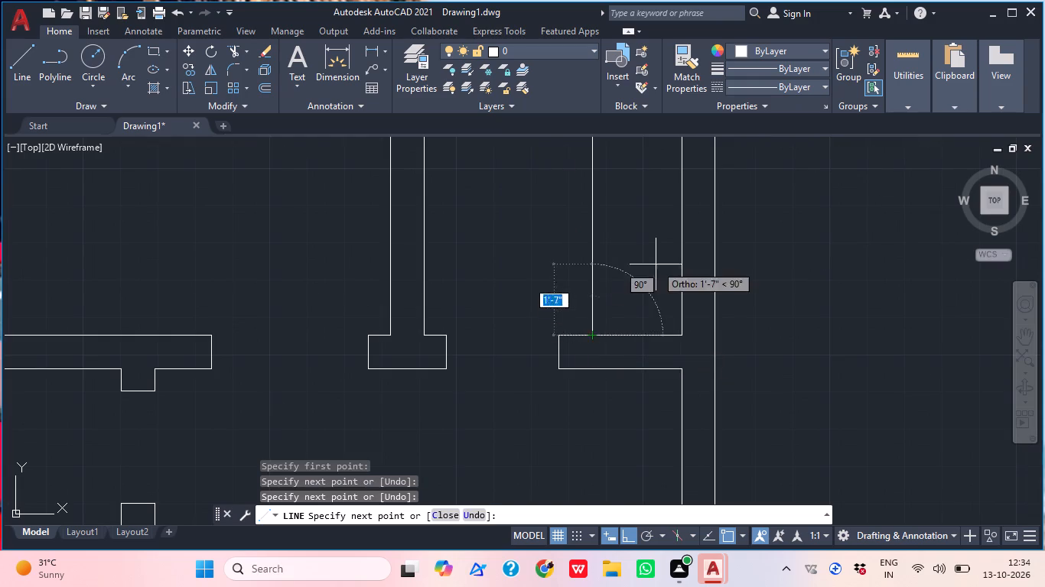
middle_click_drag(656, 264, 672, 377)
scroll(659, 279, "down", 1)
key("Escape")
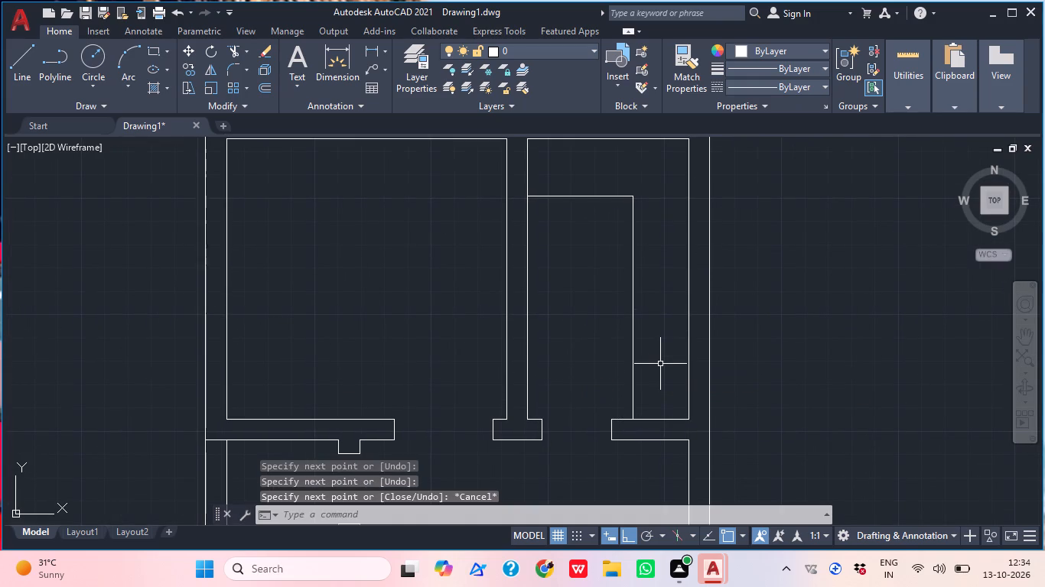
Draw a horizontal line about 2' long from the counter's vertical line to the inner face of the right outer wall.
type("L")
key("space")
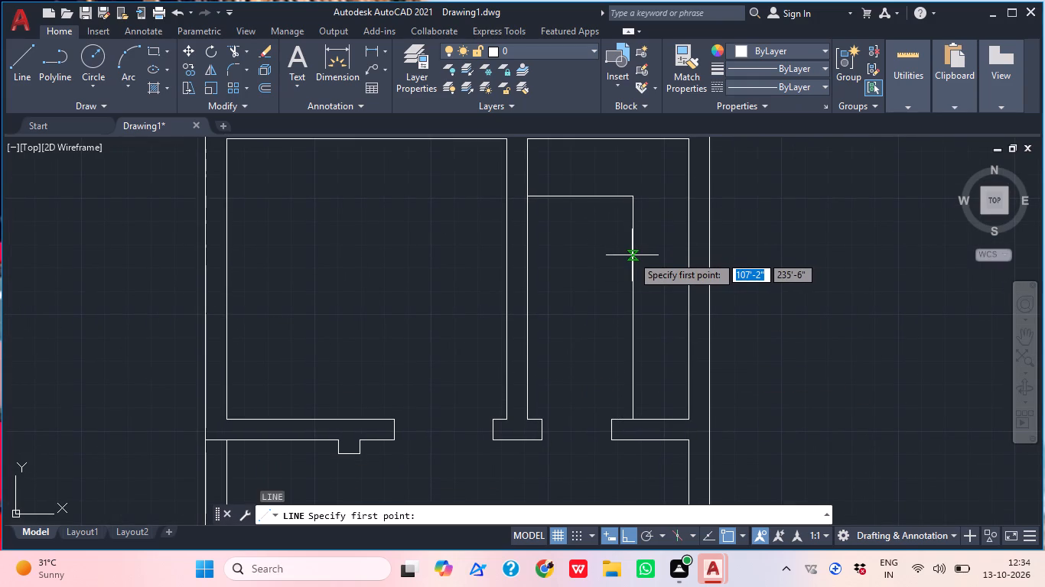
left_click(632, 277)
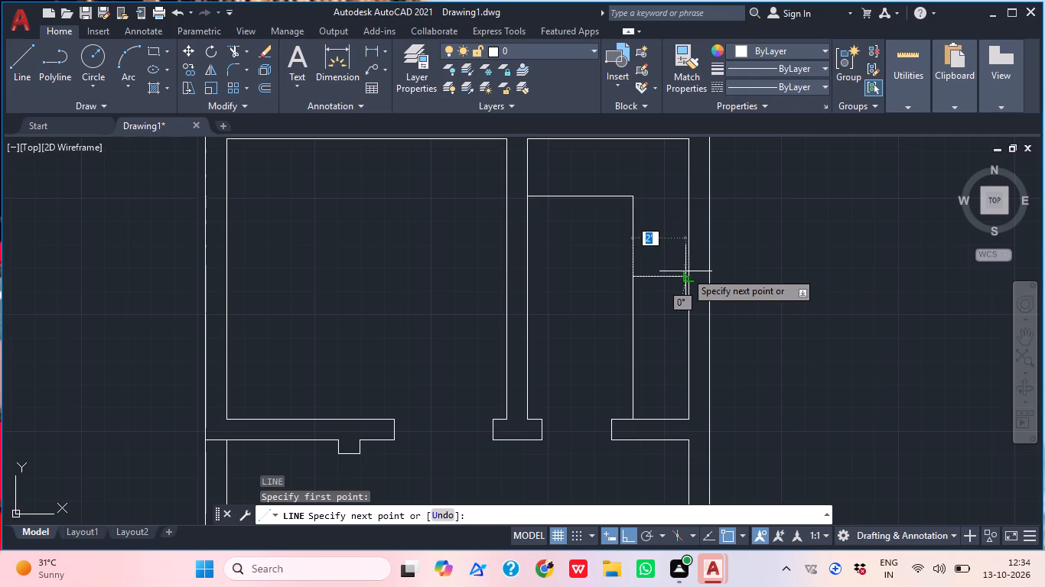
left_click(689, 277)
key("Escape")
scroll(665, 235, "down", 2)
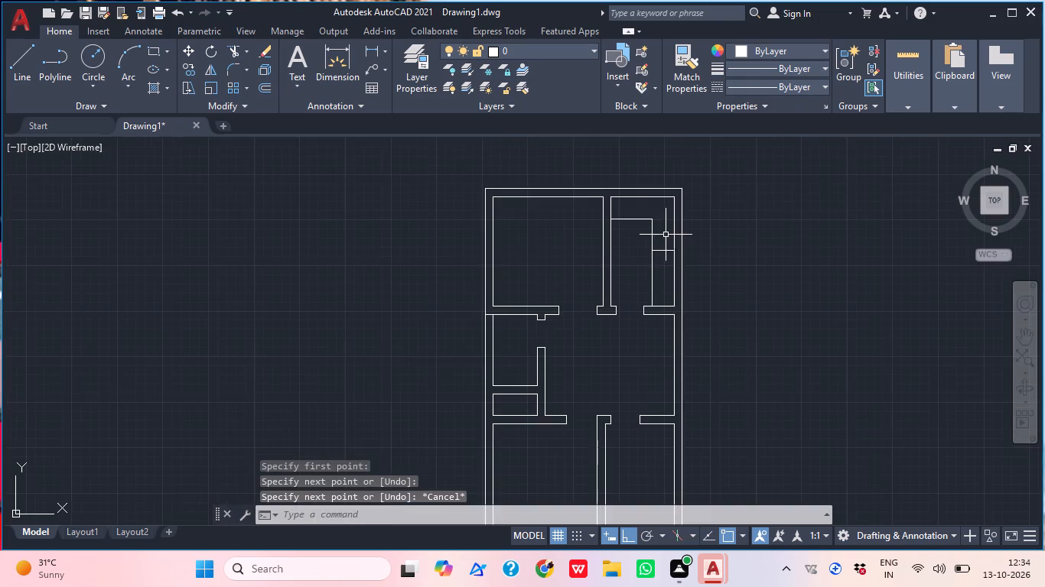
Insert the Door - Metric block from the recent blocks into the empty area beside the plan's left outer wall.
middle_click_drag(666, 279, 648, 284)
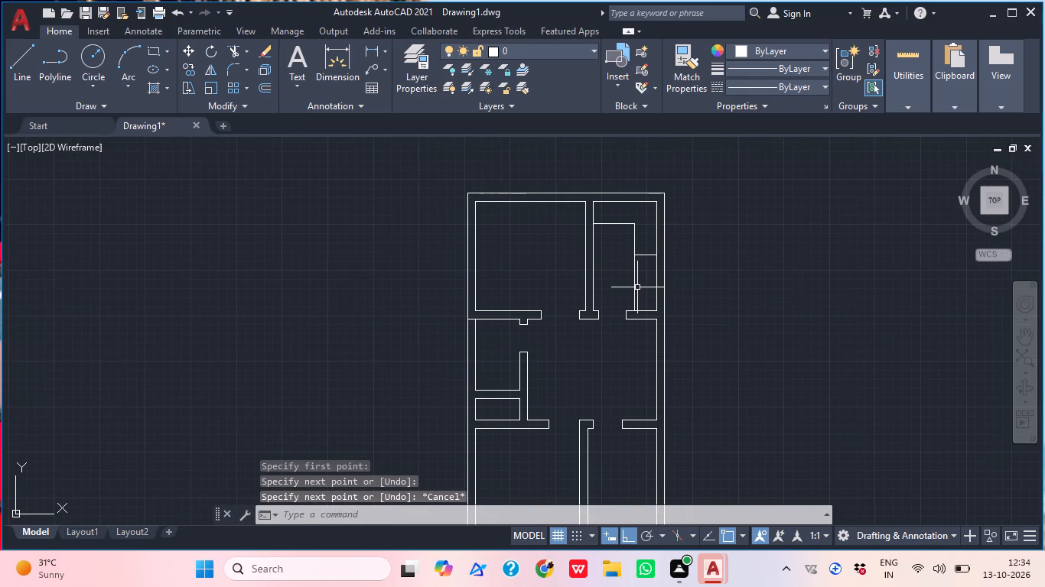
middle_click_drag(617, 373, 656, 333)
type("I")
key("space")
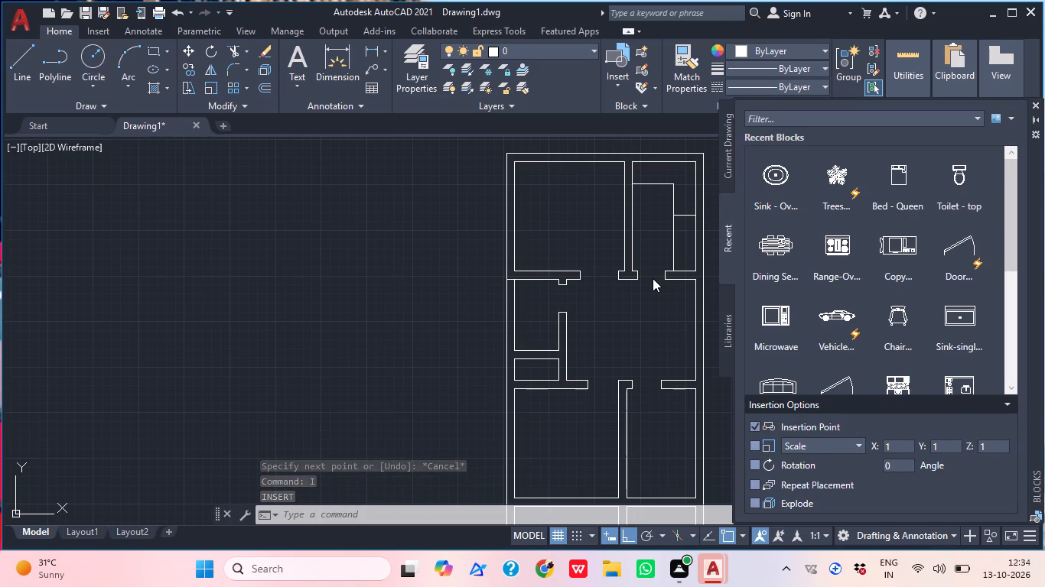
scroll(868, 256, "down", 2)
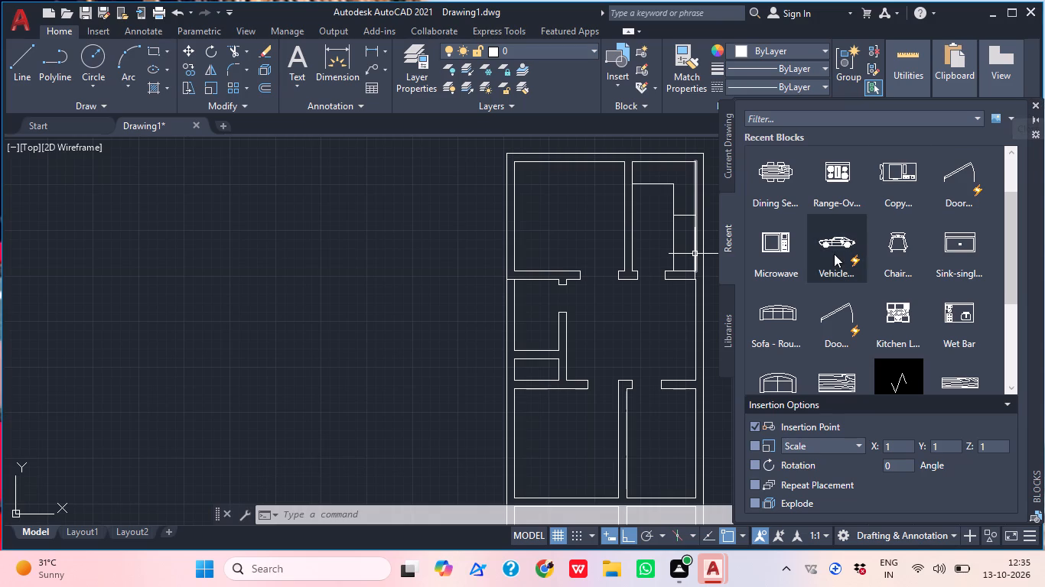
left_click_drag(854, 296, 448, 381)
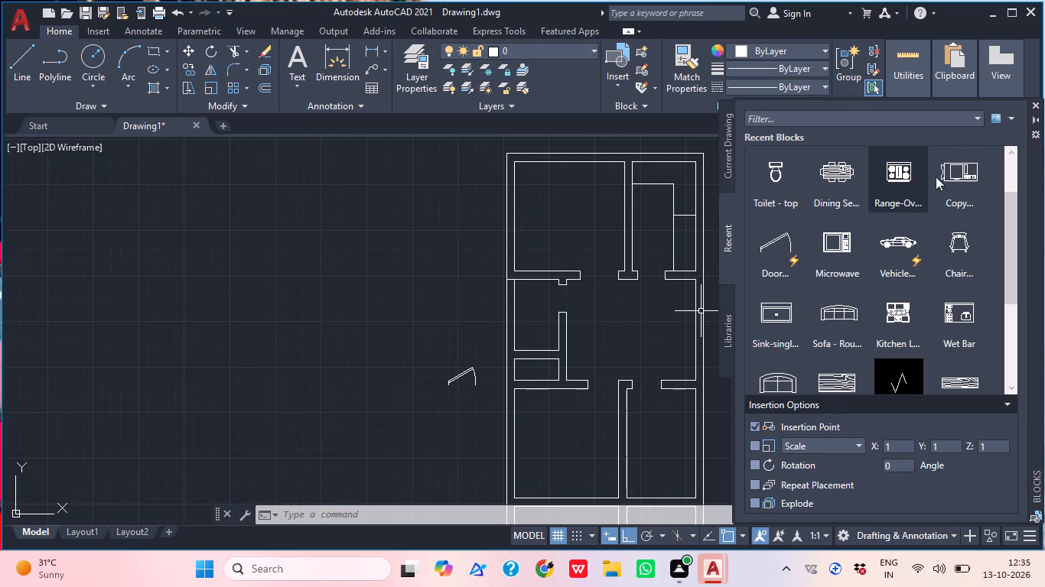
left_click(1035, 102)
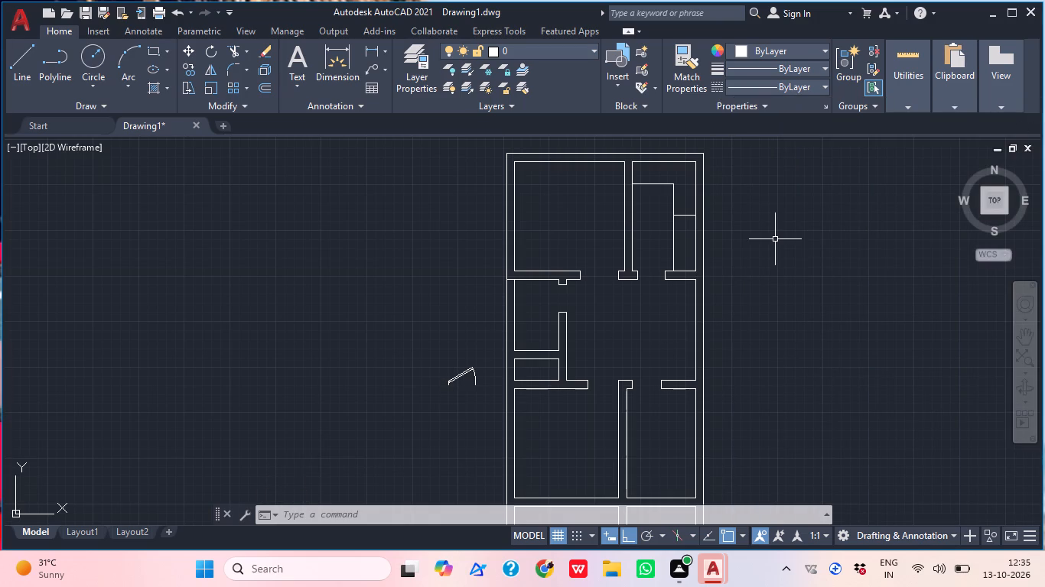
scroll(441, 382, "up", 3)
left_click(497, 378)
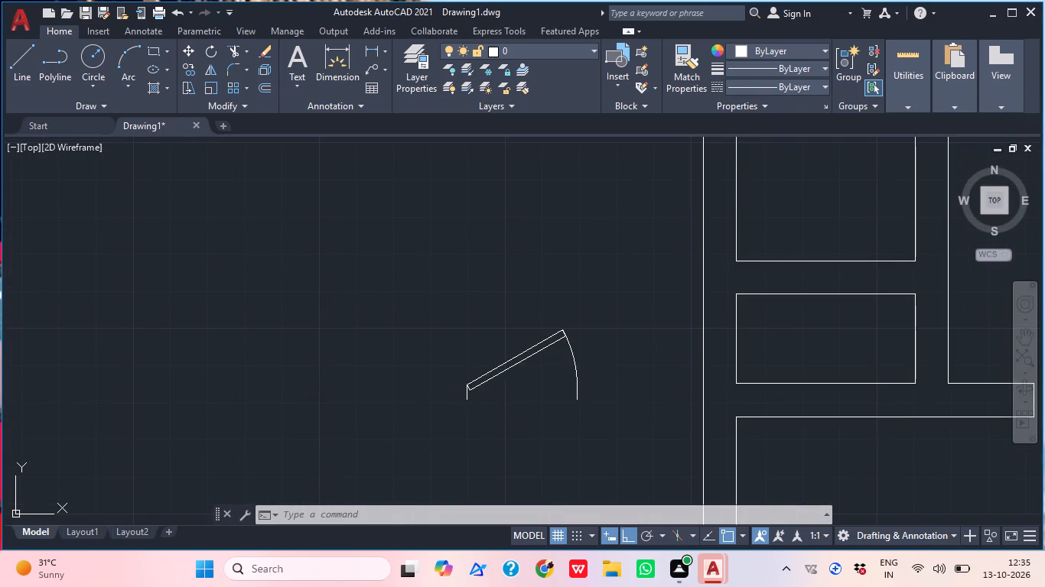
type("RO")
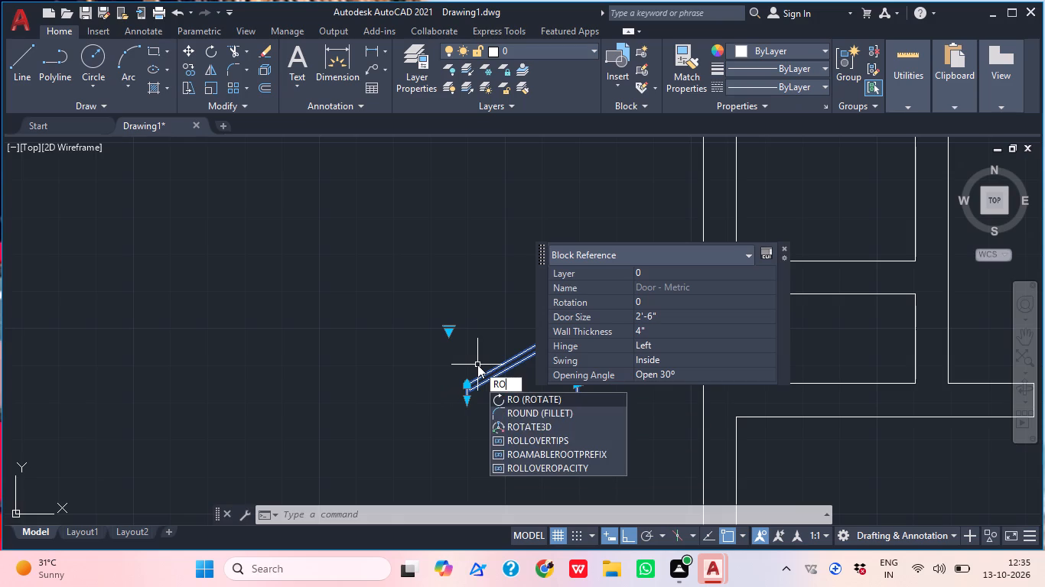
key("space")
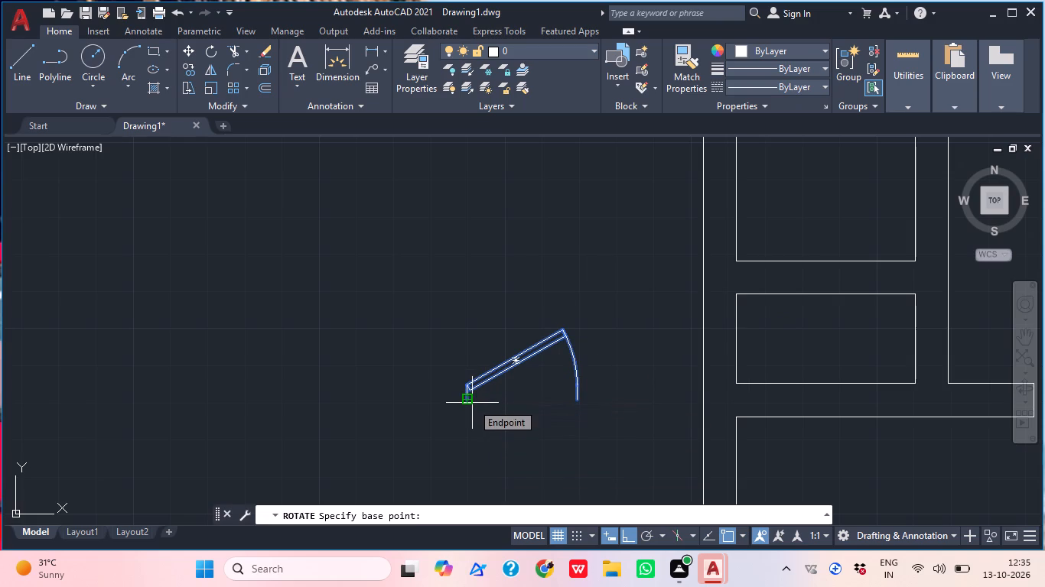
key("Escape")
Set the inserted door block's opening angle to Open 90º.
left_click(477, 401)
left_click(457, 387)
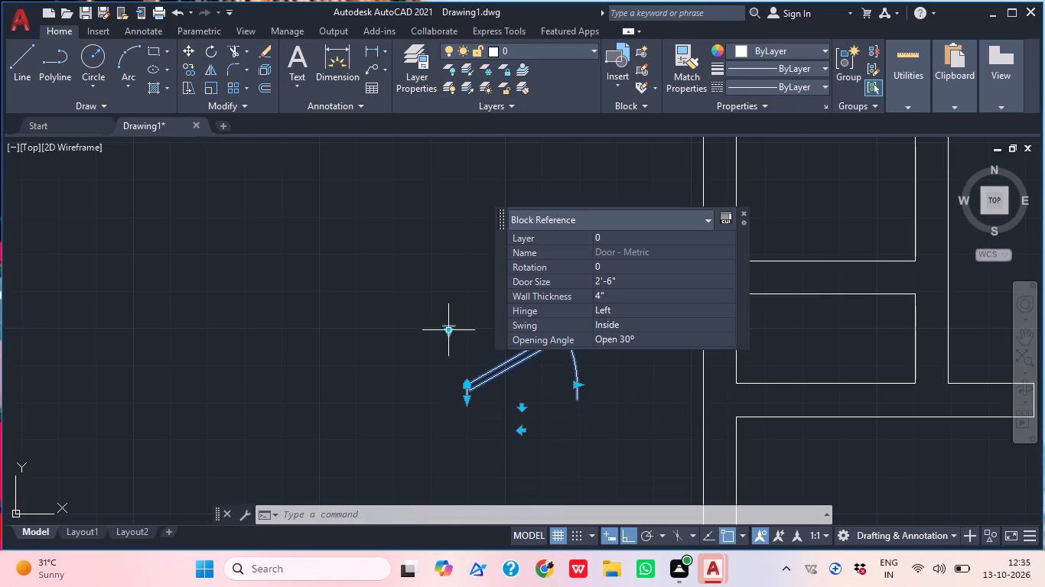
left_click(446, 330)
left_click(499, 387)
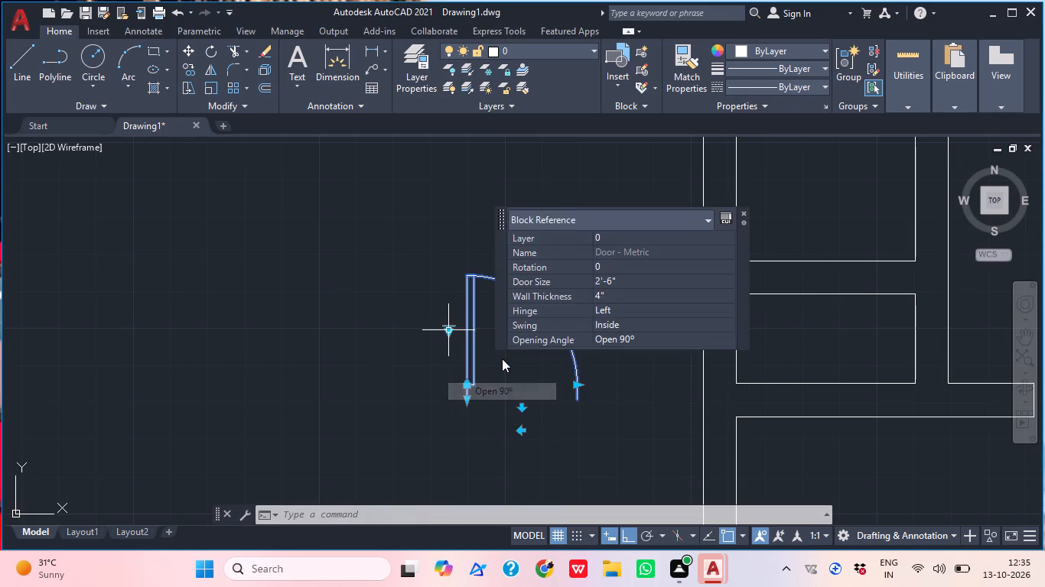
key("Escape")
Scale the door block from its lower hinge-side endpoint, using its opening width as reference, to a new width of 3'-6".
left_click(501, 360)
left_click(420, 340)
type("SC")
key("space")
left_click(471, 399)
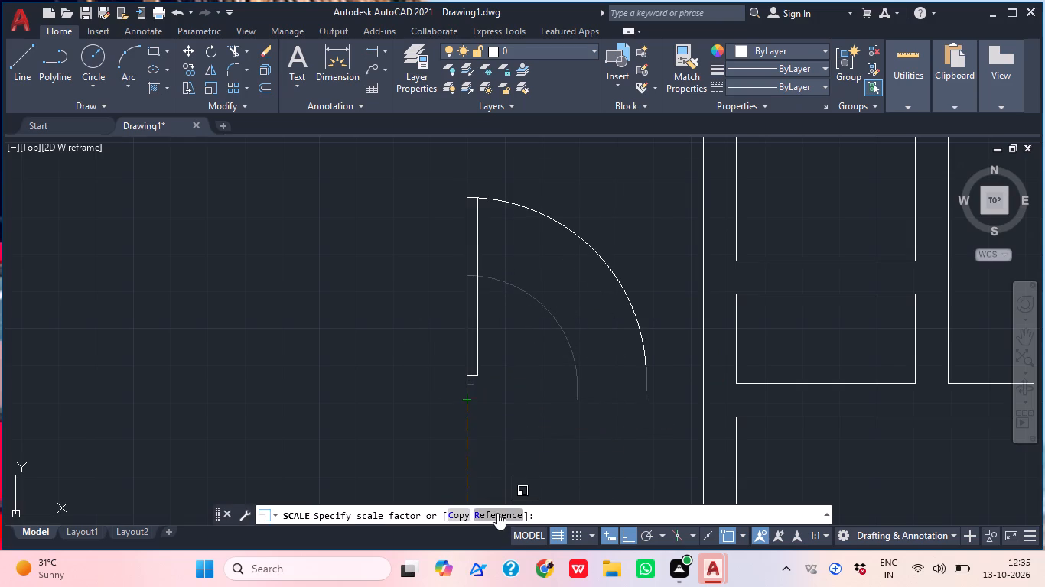
left_click(497, 513)
left_click(465, 401)
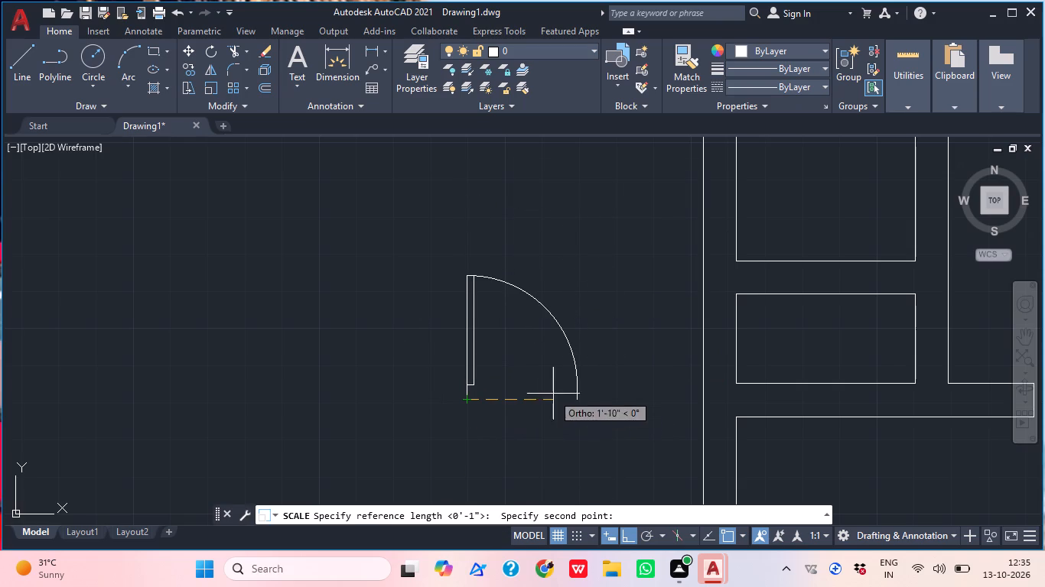
left_click(575, 400)
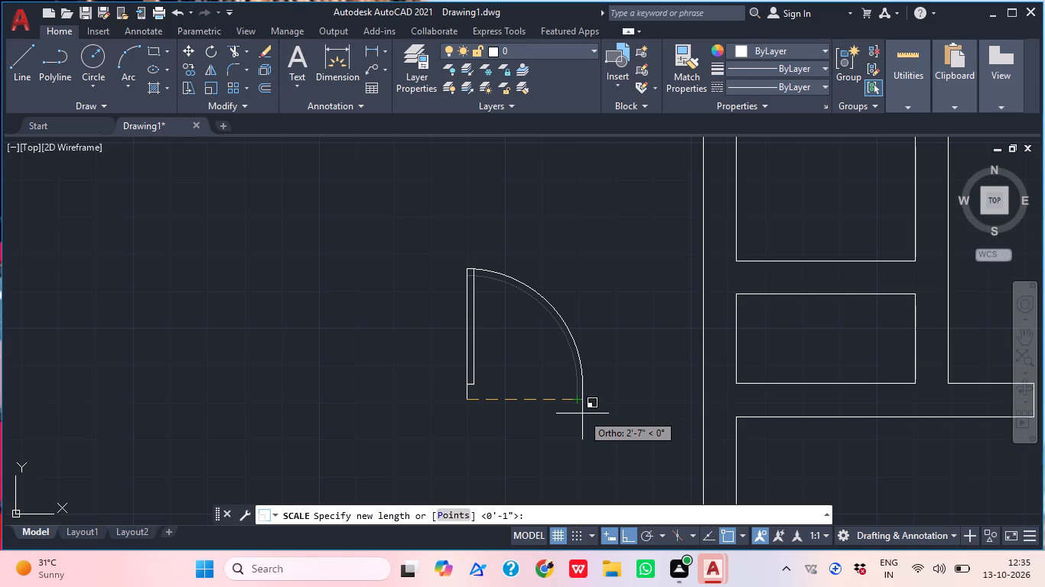
type("3'6\"")
key("Return")
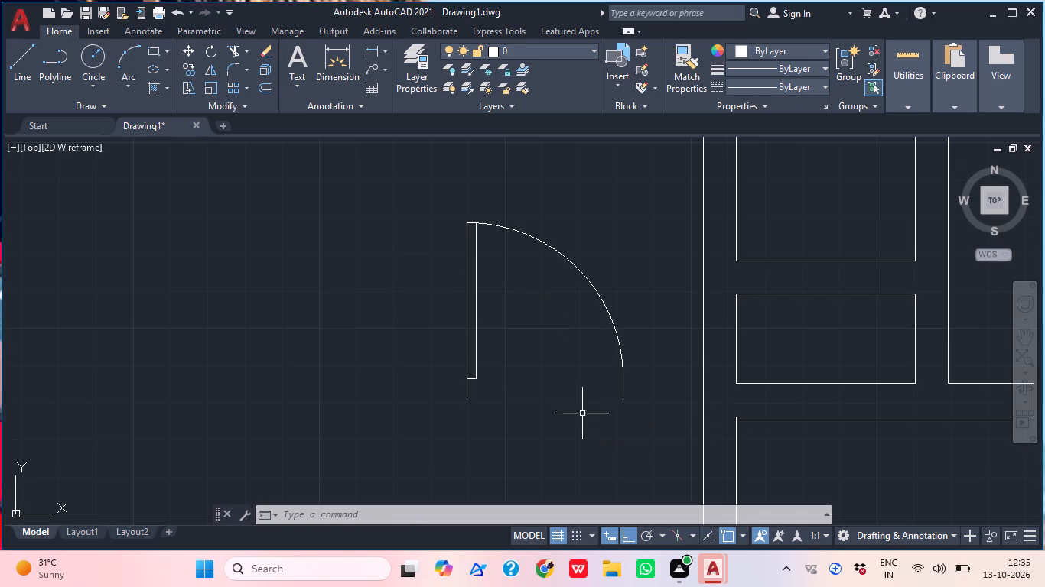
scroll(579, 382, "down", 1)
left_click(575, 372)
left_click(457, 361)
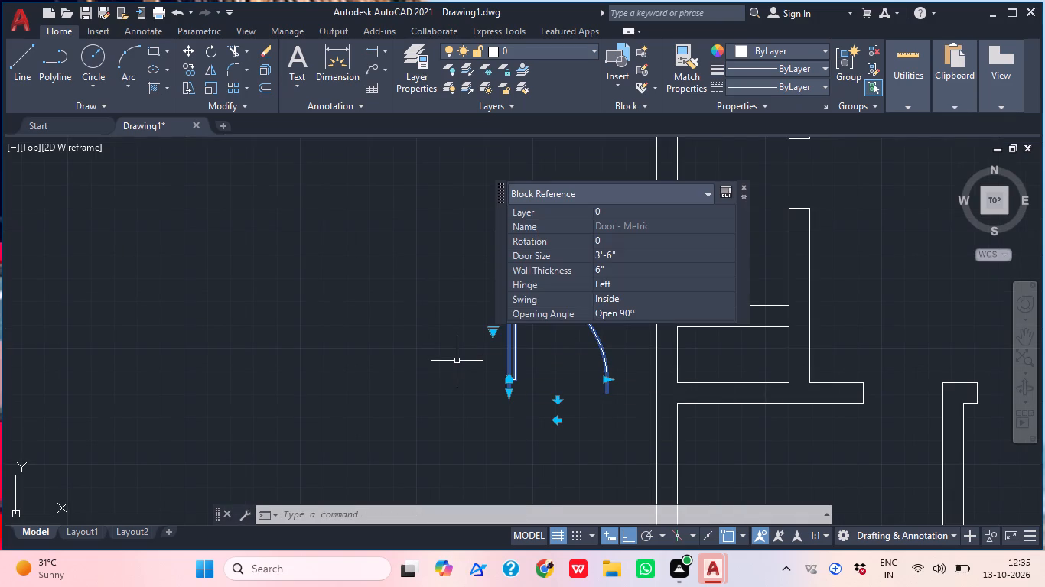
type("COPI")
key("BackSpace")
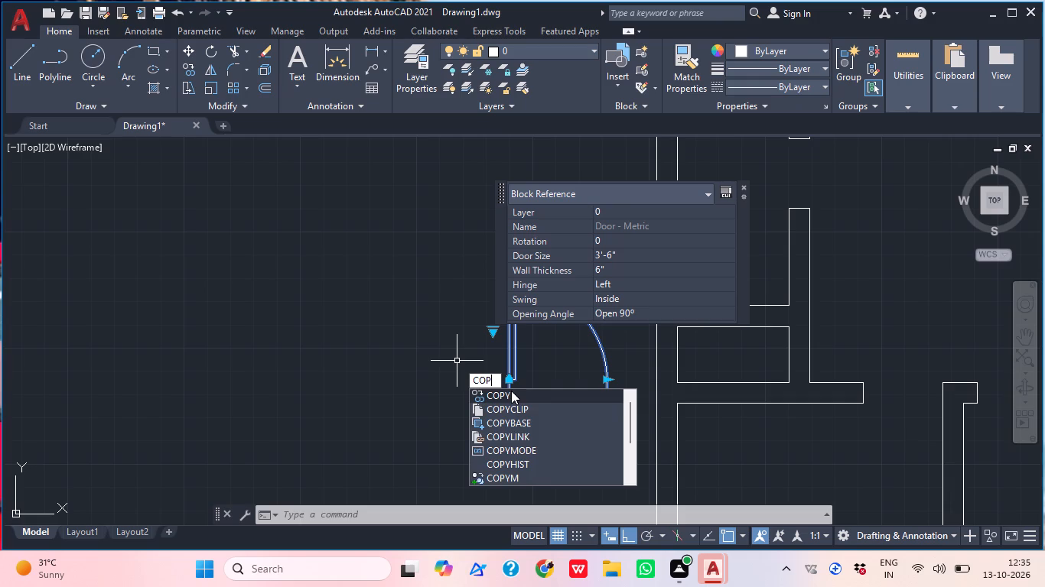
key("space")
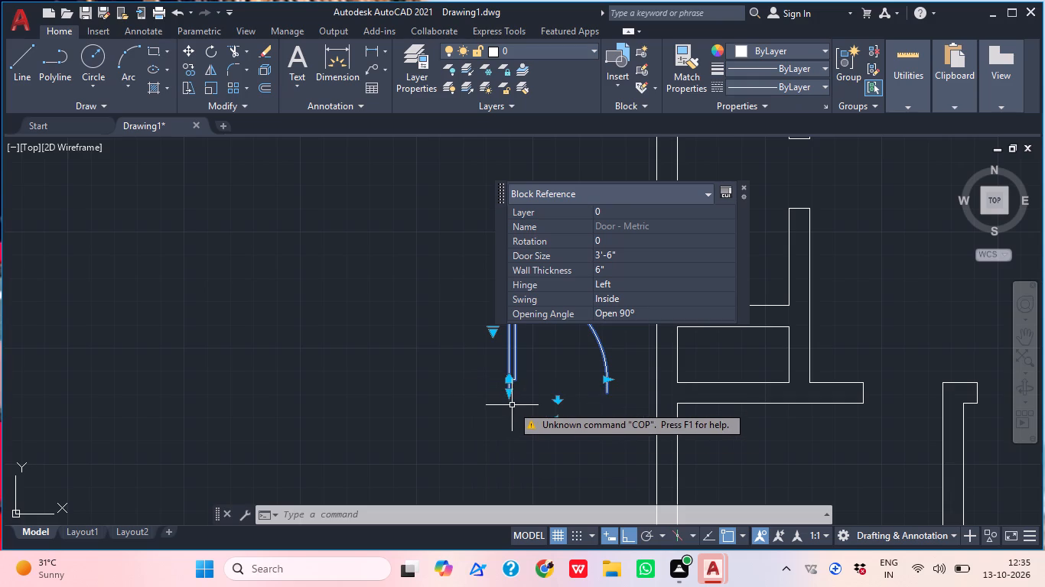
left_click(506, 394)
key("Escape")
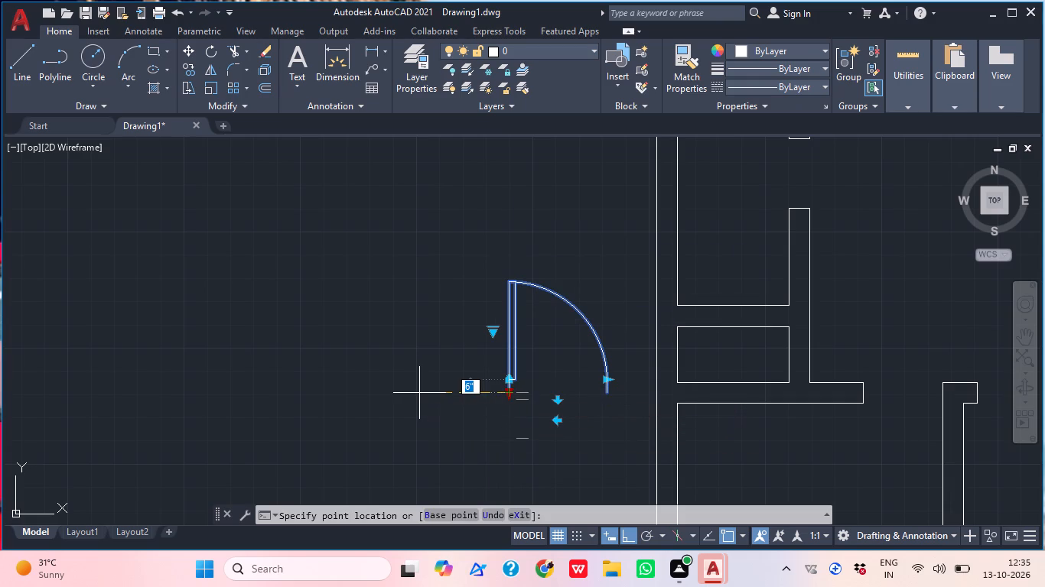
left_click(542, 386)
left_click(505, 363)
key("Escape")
Copy the 3'-6" door block horizontally to the empty space on its left, using its lower hinge-side endpoint as base.
left_click(509, 365)
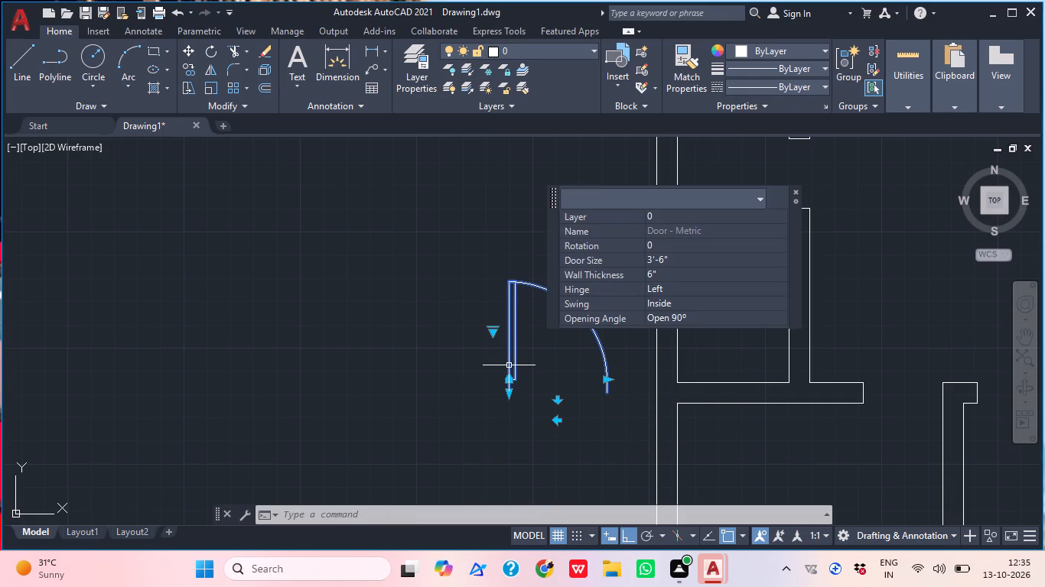
type("COP")
key("space")
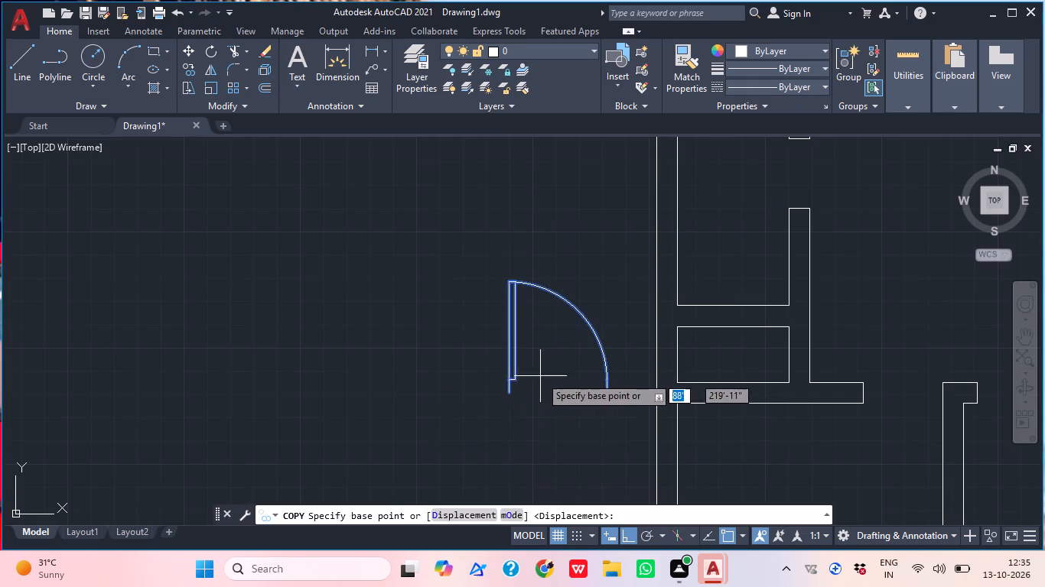
left_click(511, 394)
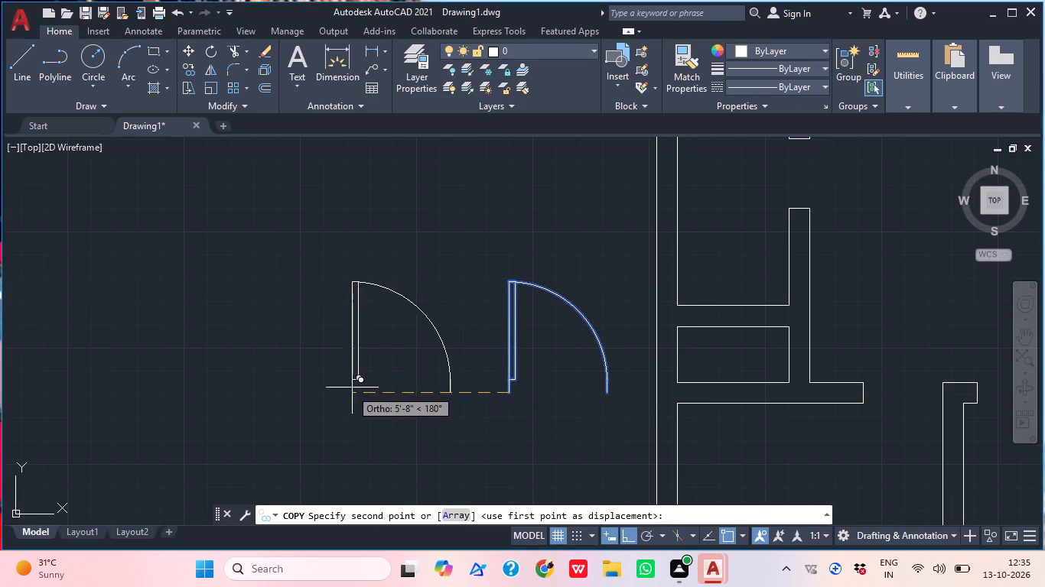
left_click(295, 381)
middle_click_drag(363, 396, 556, 407)
key("Escape")
Scale the copied door from its lower hinge-side endpoint, using its opening width as reference, to a new width of 2'-6".
left_click(510, 346)
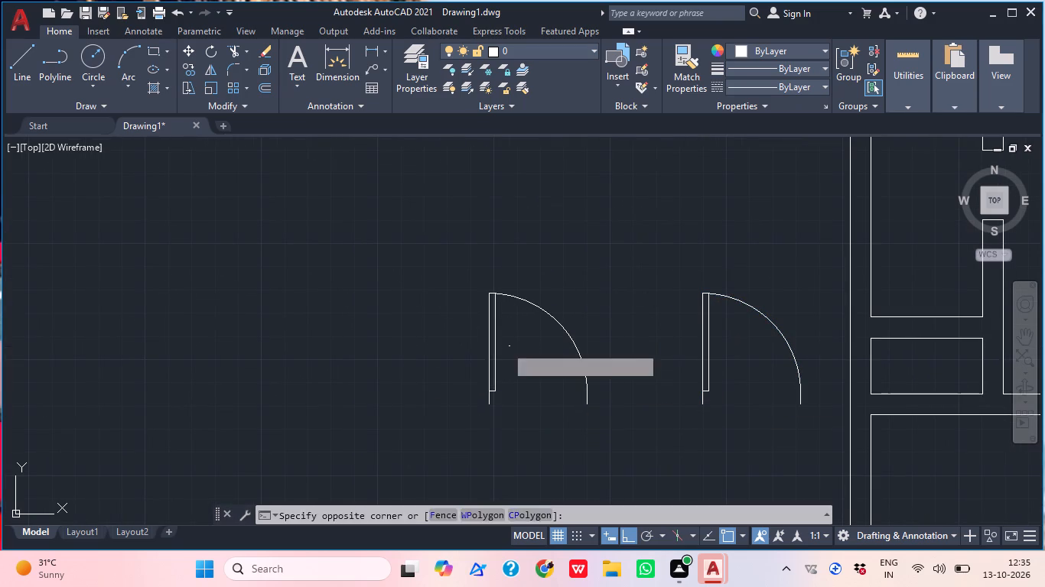
left_click(438, 343)
key("d")
key("BackSpace")
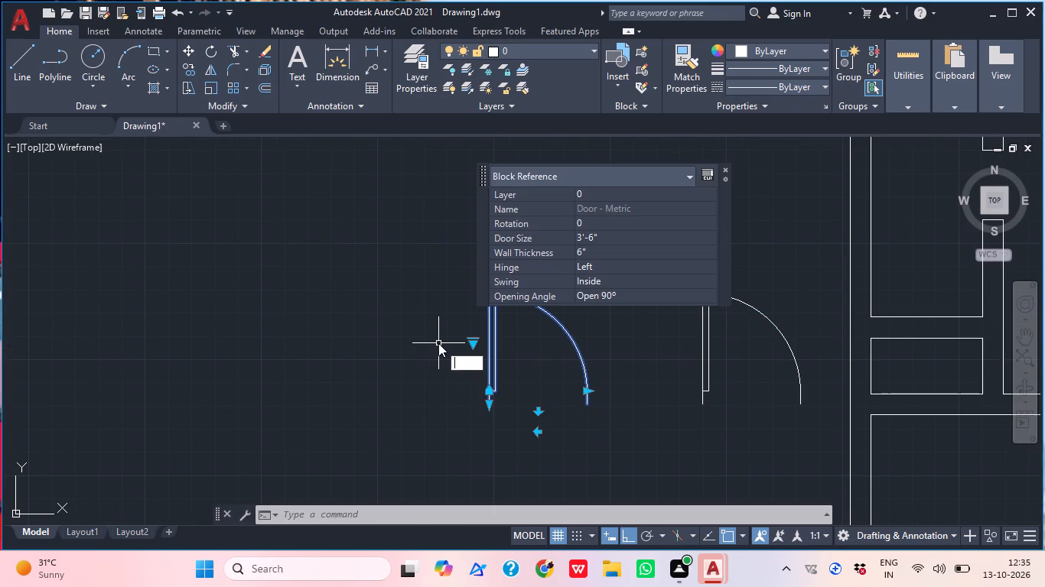
type("SC")
key("space")
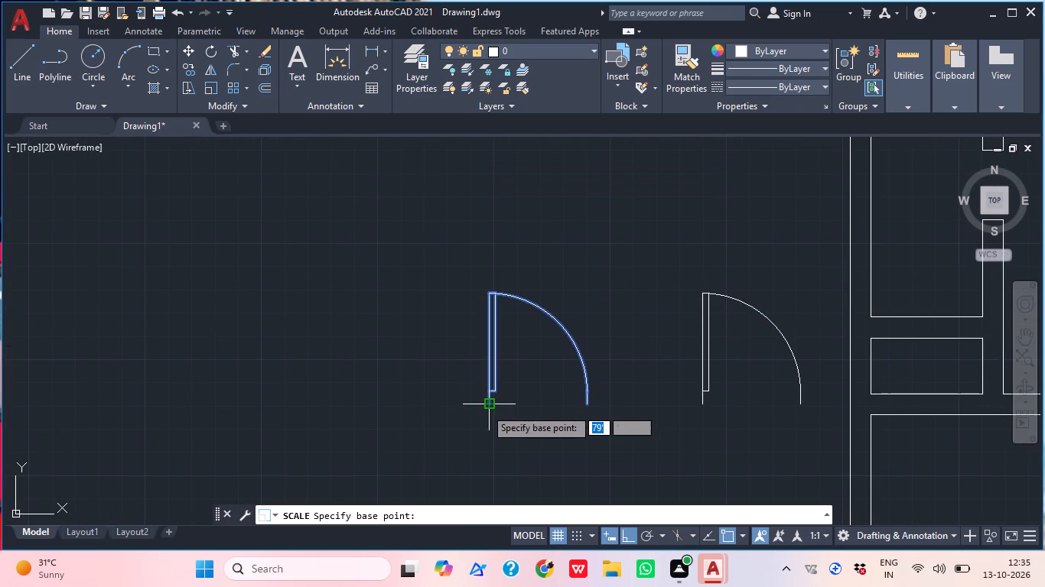
left_click(485, 407)
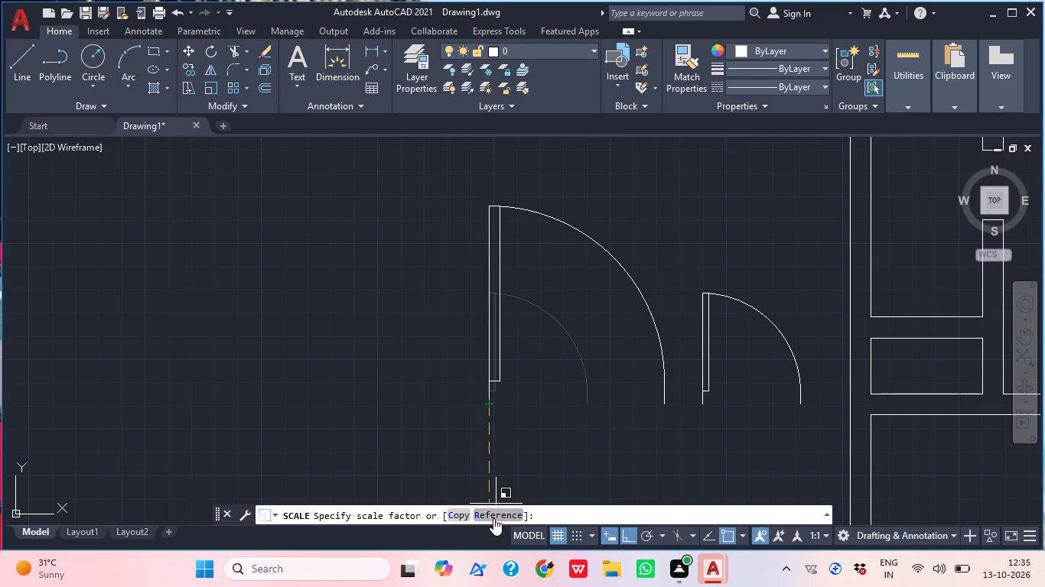
left_click(493, 518)
left_click(484, 411)
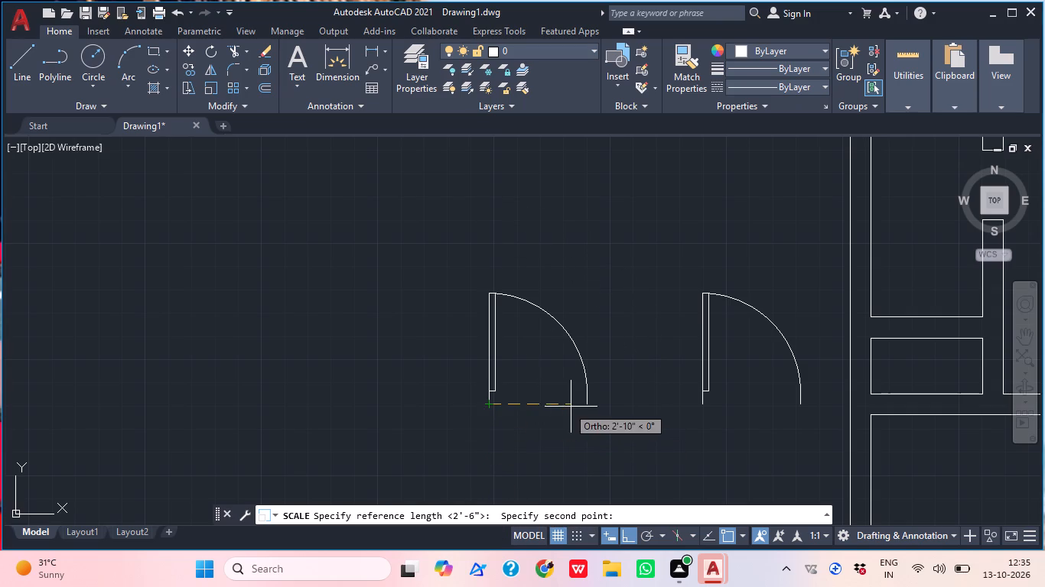
left_click(589, 410)
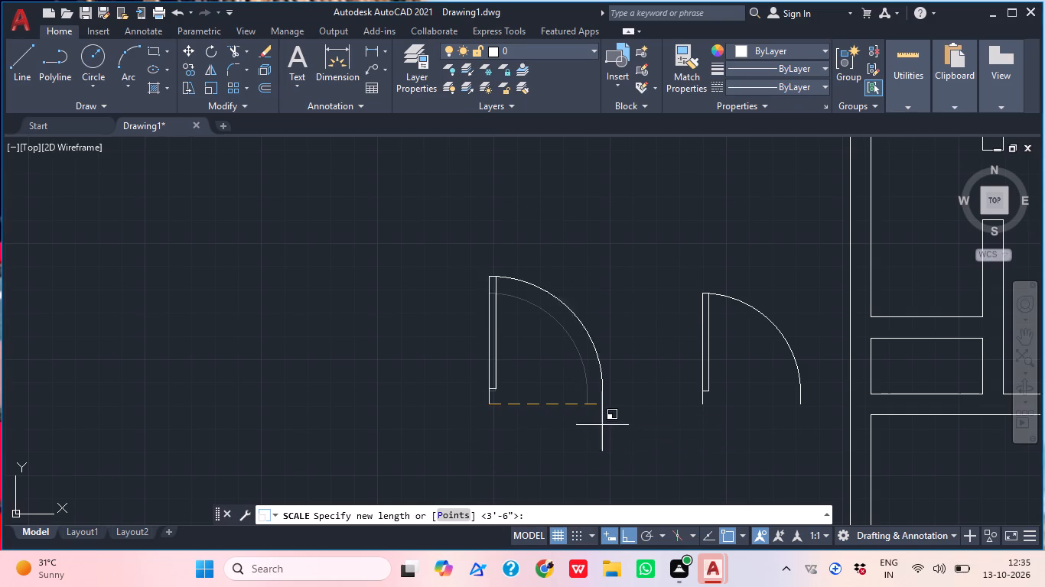
type("2'6\"")
key("Return")
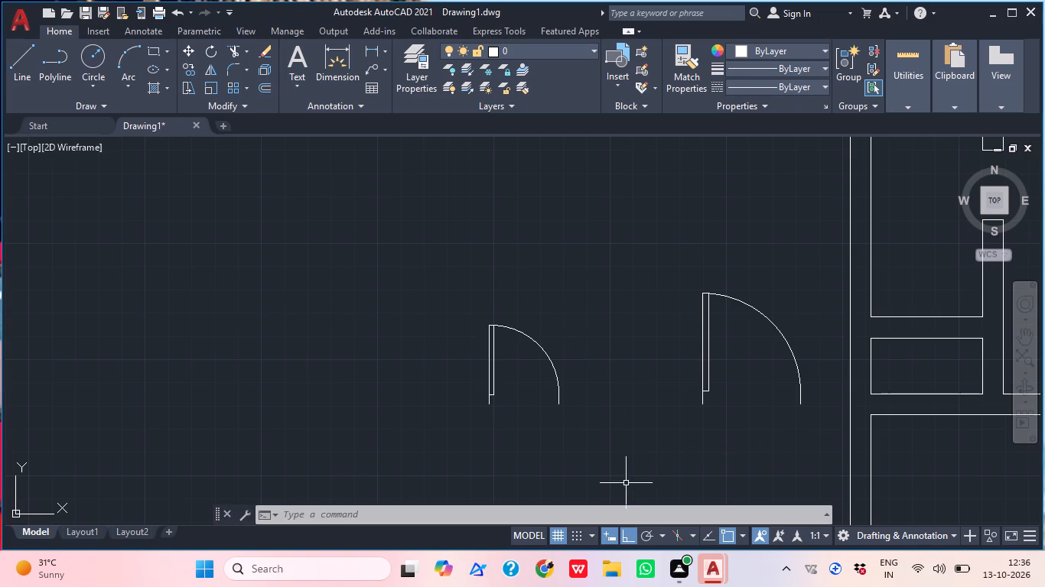
Rotate the 2'-6" door block 90° counterclockwise about its lower hinge-side endpoint.
scroll(591, 300, "down", 1)
middle_click(601, 368)
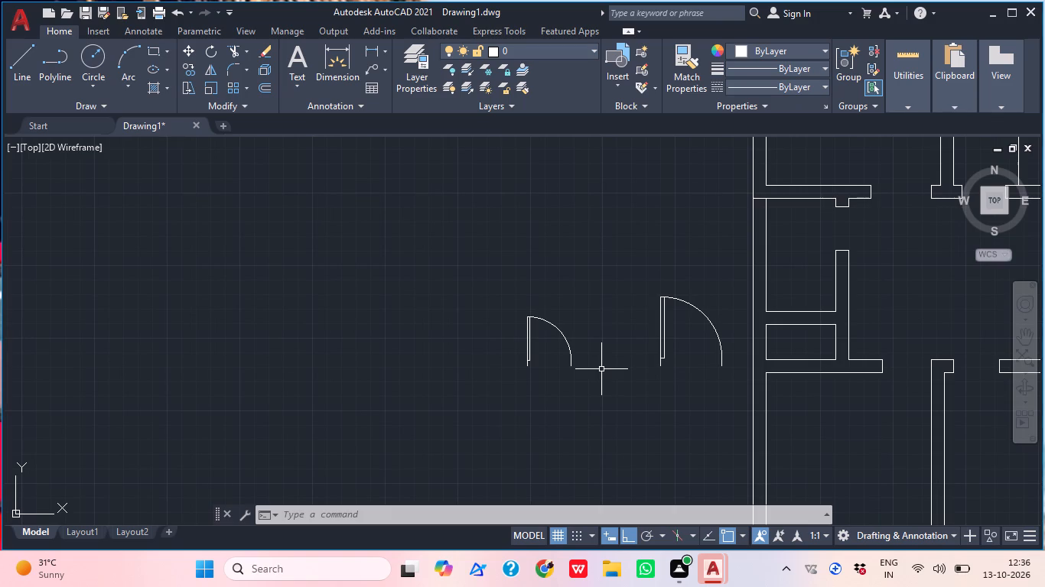
middle_click_drag(626, 381, 586, 398)
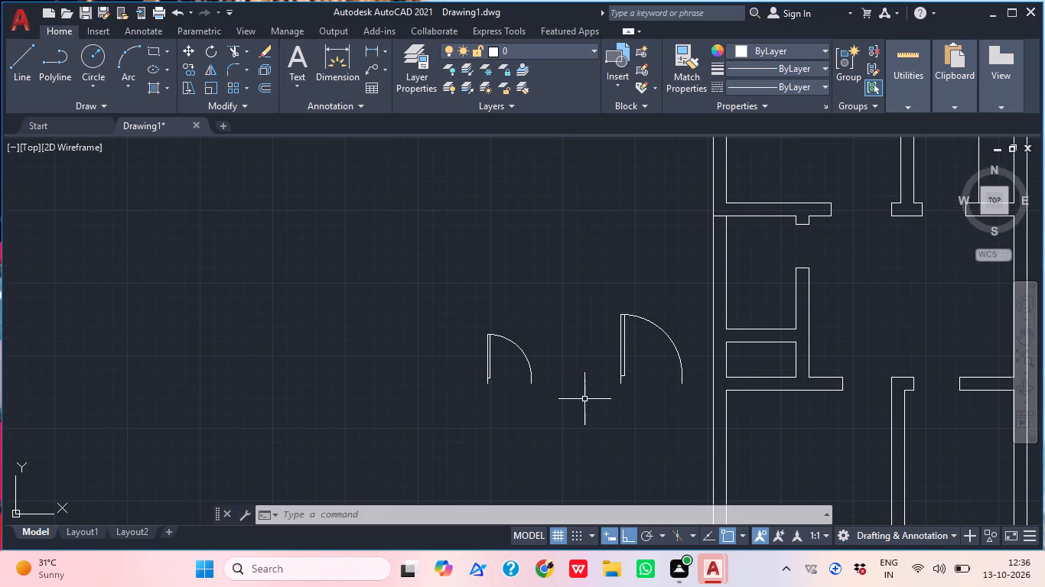
middle_click_drag(560, 461, 526, 413)
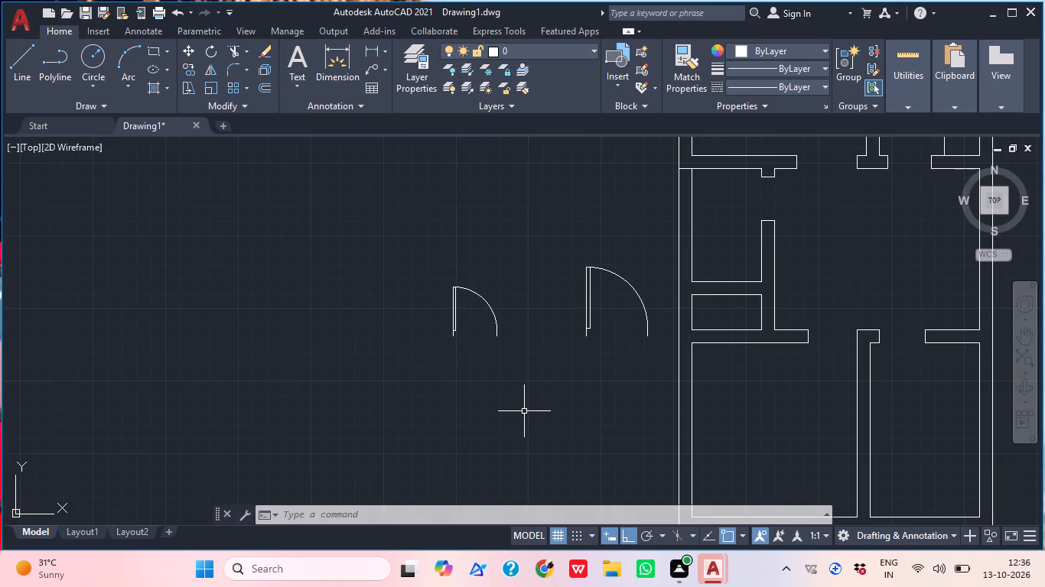
scroll(529, 323, "up", 1)
left_click(517, 323)
left_click(342, 279)
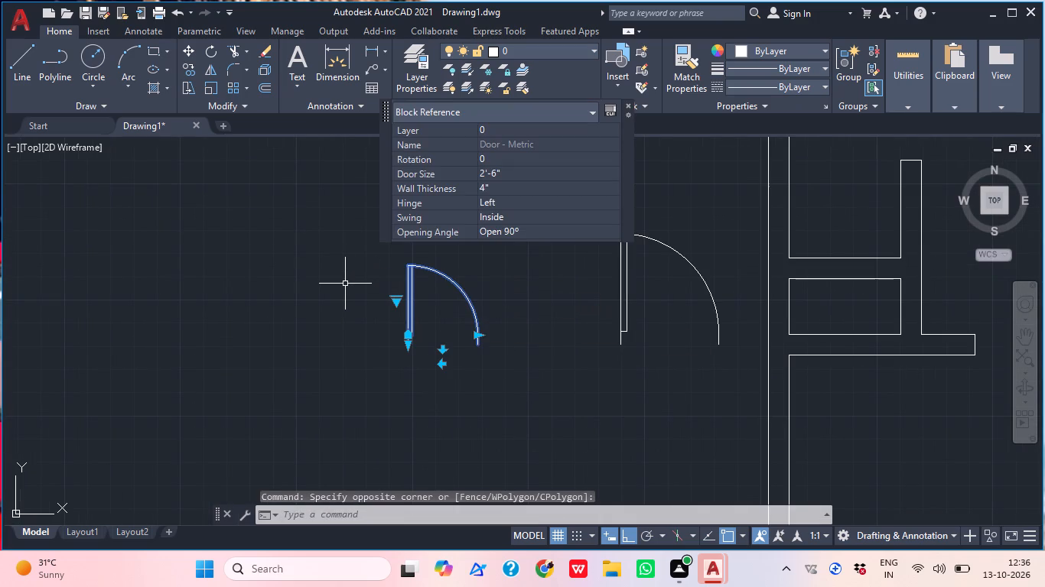
type("RO")
key("space")
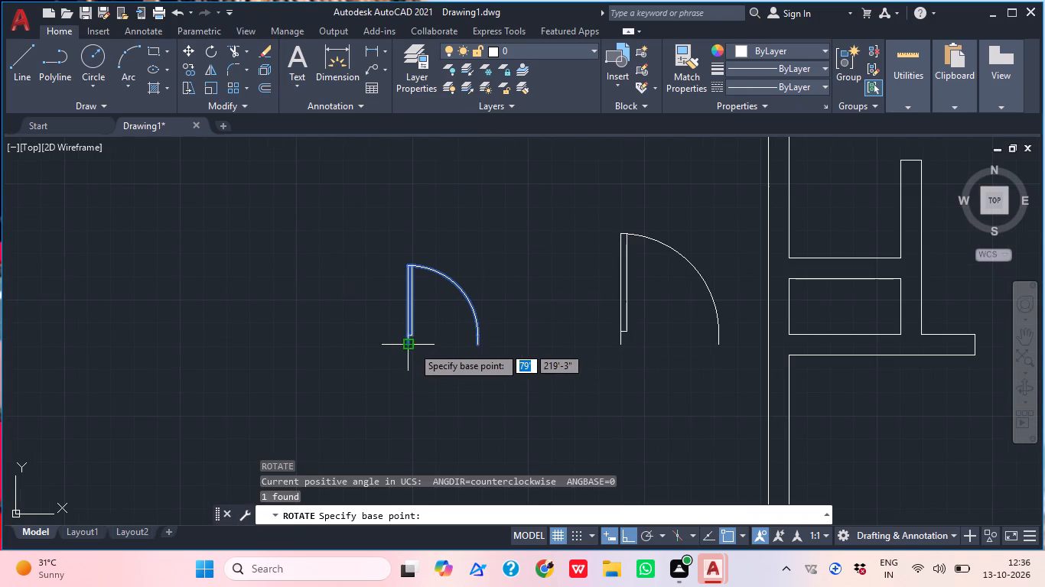
left_click(412, 346)
left_click(396, 232)
Copy the 2'-6" door block by its hinge-side endpoint to the small left room's lower jamb corner and again horizontally across the left outer wall.
left_click(382, 344)
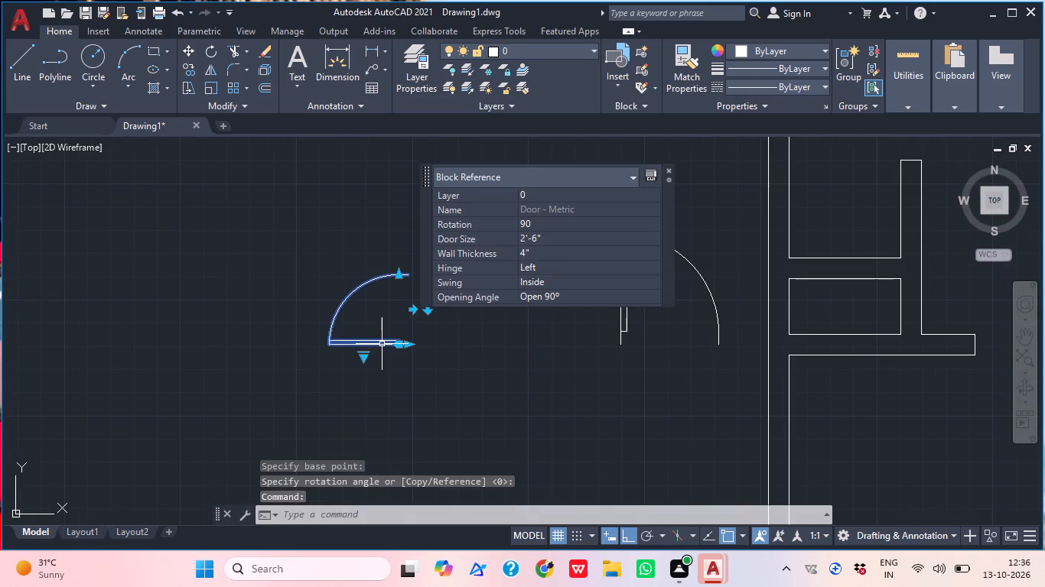
key("v")
key("BackSpace")
type("COPY")
key("Return")
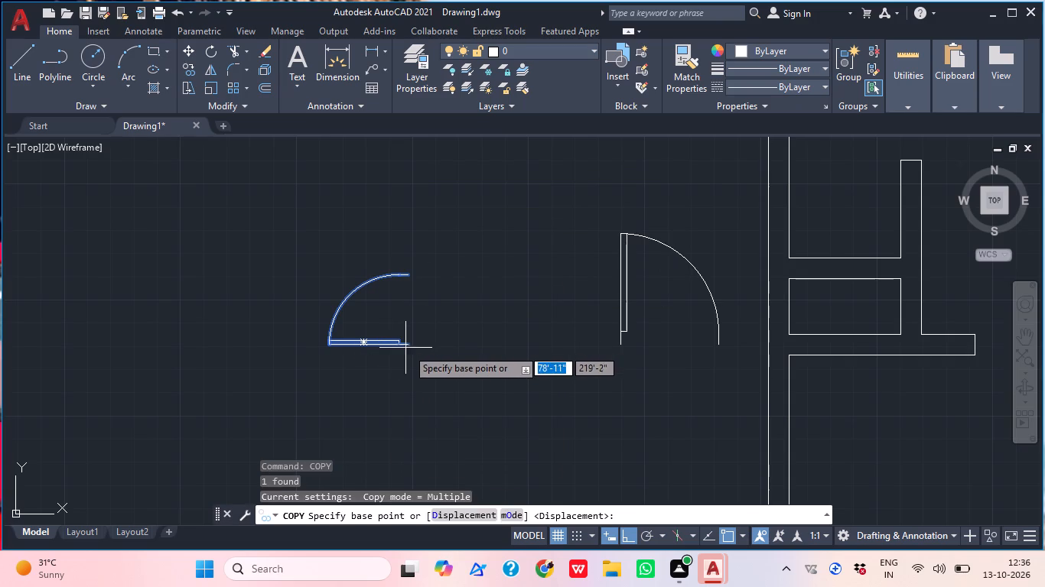
left_click(409, 349)
scroll(453, 303, "down", 2)
middle_click_drag(533, 326, 487, 317)
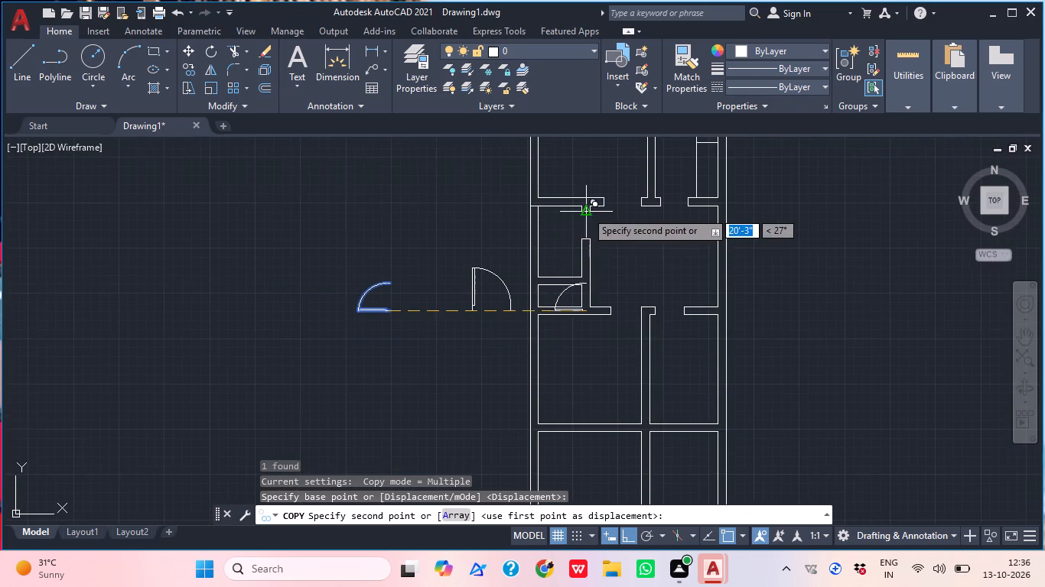
scroll(588, 211, "up", 3)
left_click(592, 322)
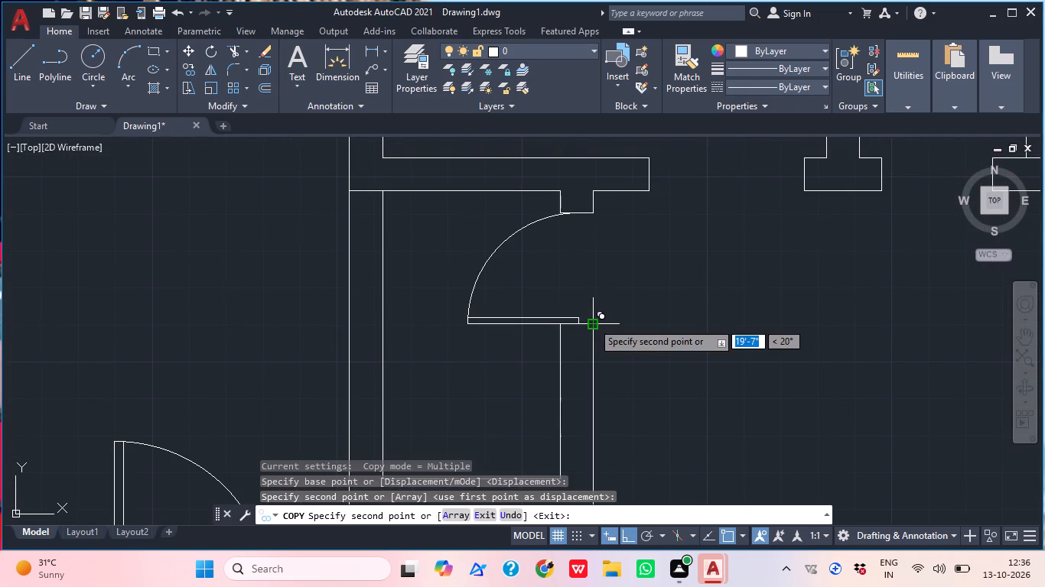
scroll(793, 232, "down", 2)
middle_click_drag(775, 245, 673, 296)
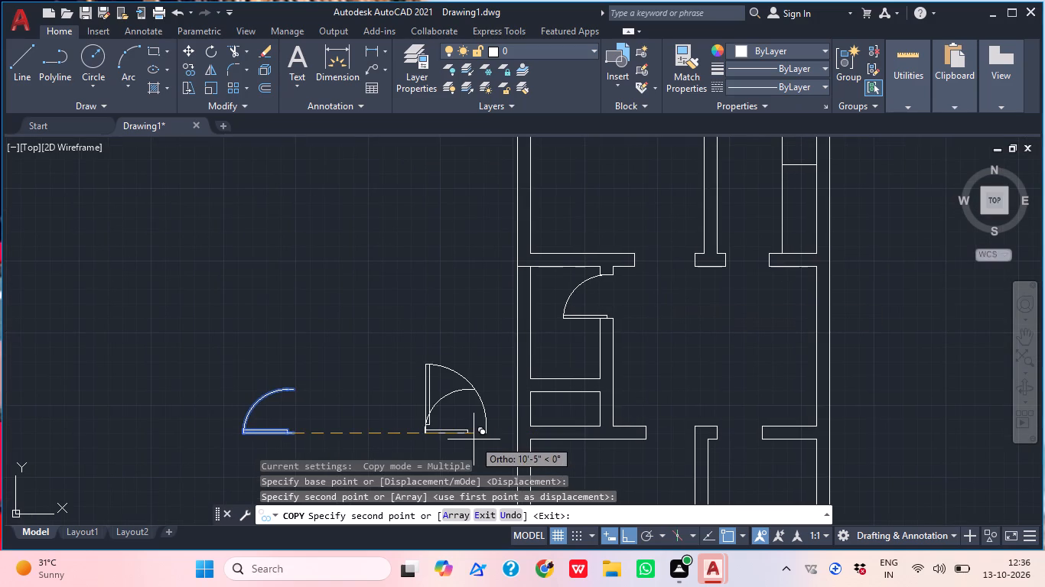
scroll(462, 279, "up", 2)
left_click(691, 332)
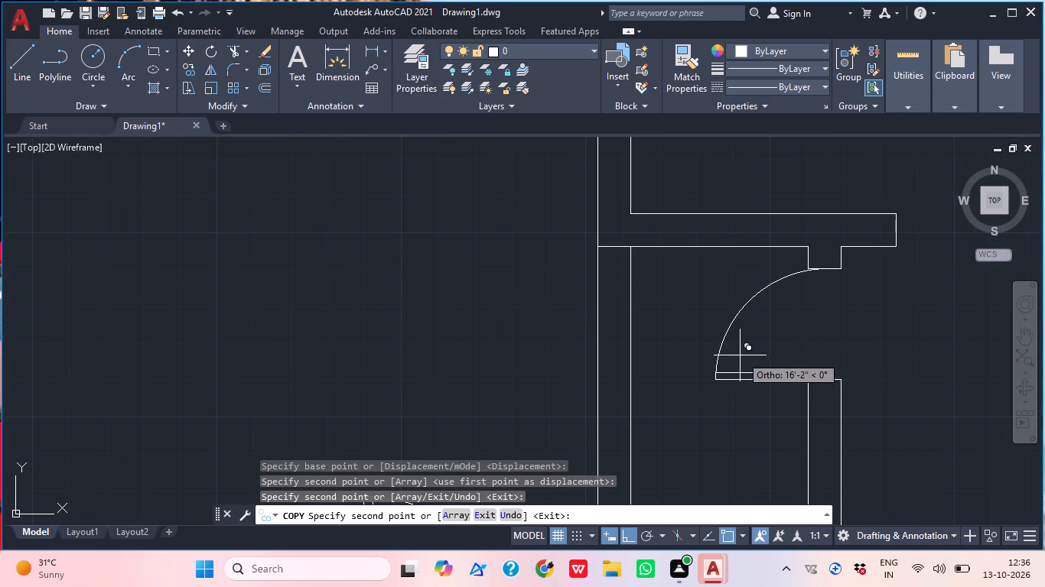
key("Escape")
Mirror the door at the small left room's opening about a horizontal line through its hinge-side endpoint, erasing the original.
left_click(729, 363)
left_click(680, 319)
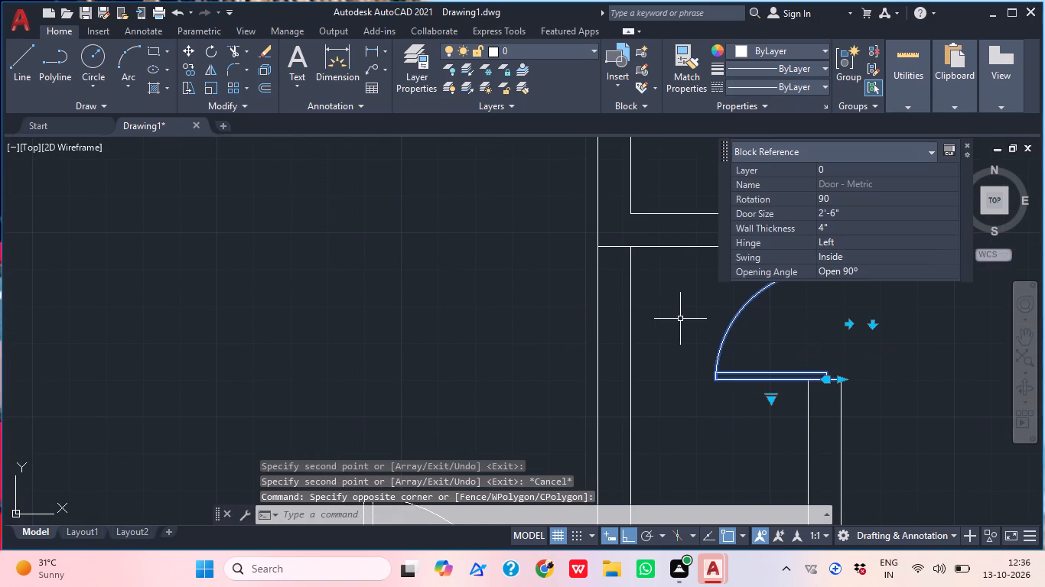
type("MI")
key("space")
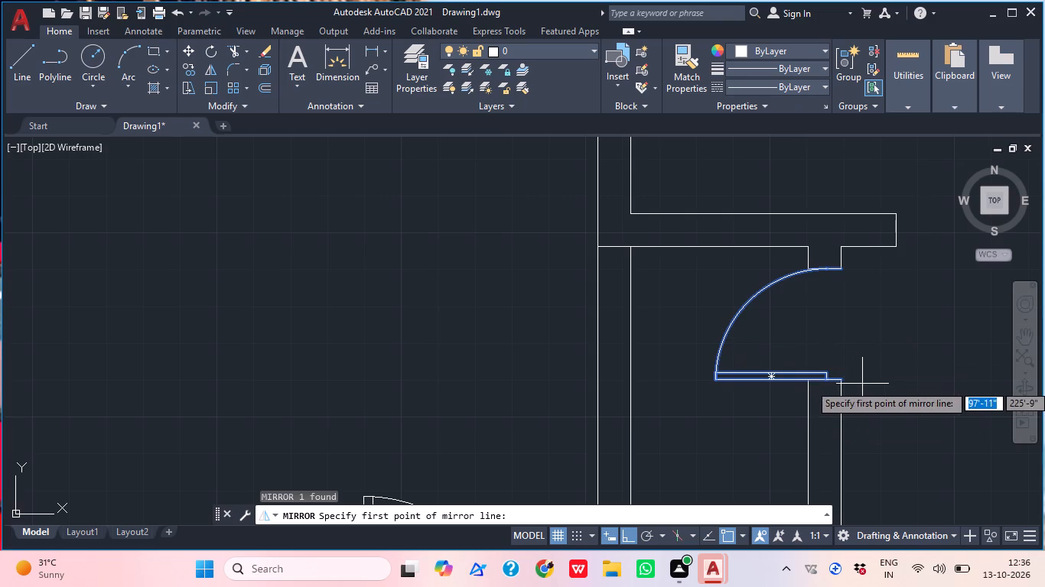
left_click(842, 379)
middle_click_drag(837, 439, 792, 316)
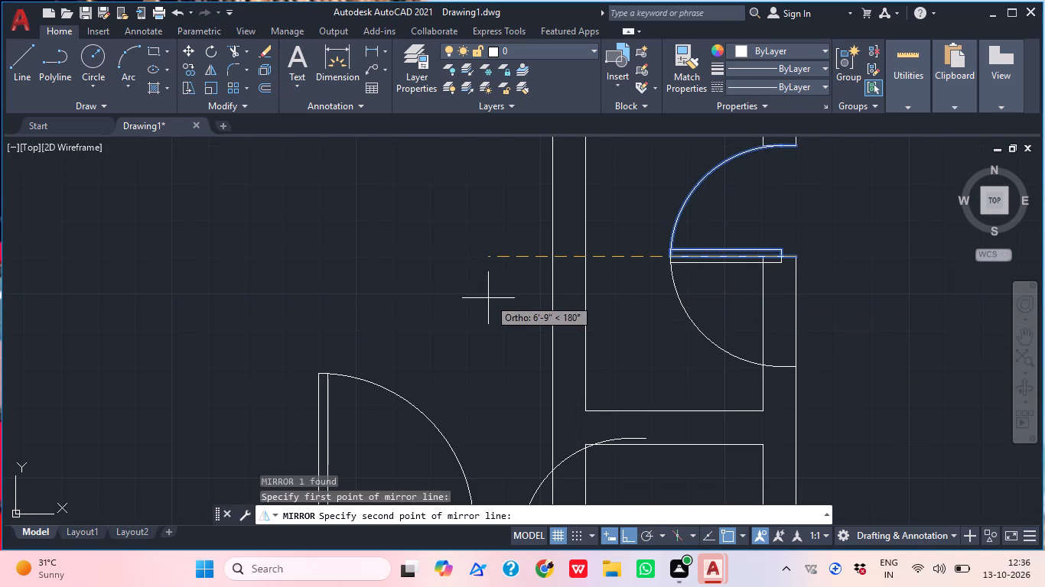
left_click(473, 302)
left_click_drag(517, 336, 473, 302)
Move the mirrored door vertically up 2'-6" from its hinge-side endpoint to the corner of the opening's upper jamb.
left_click(695, 269)
left_click(670, 255)
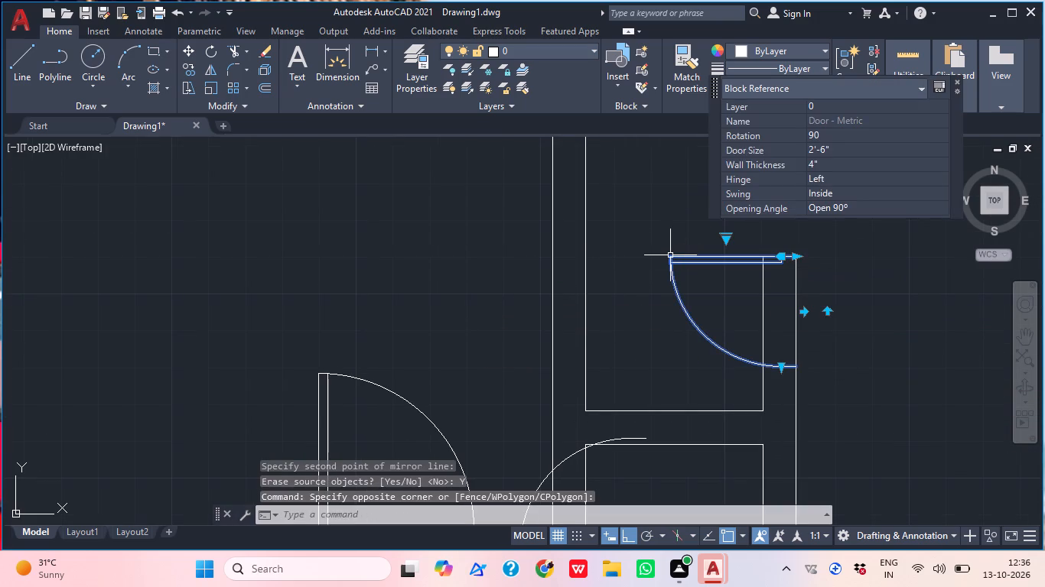
type("M")
key("space")
scroll(845, 222, "up", 2)
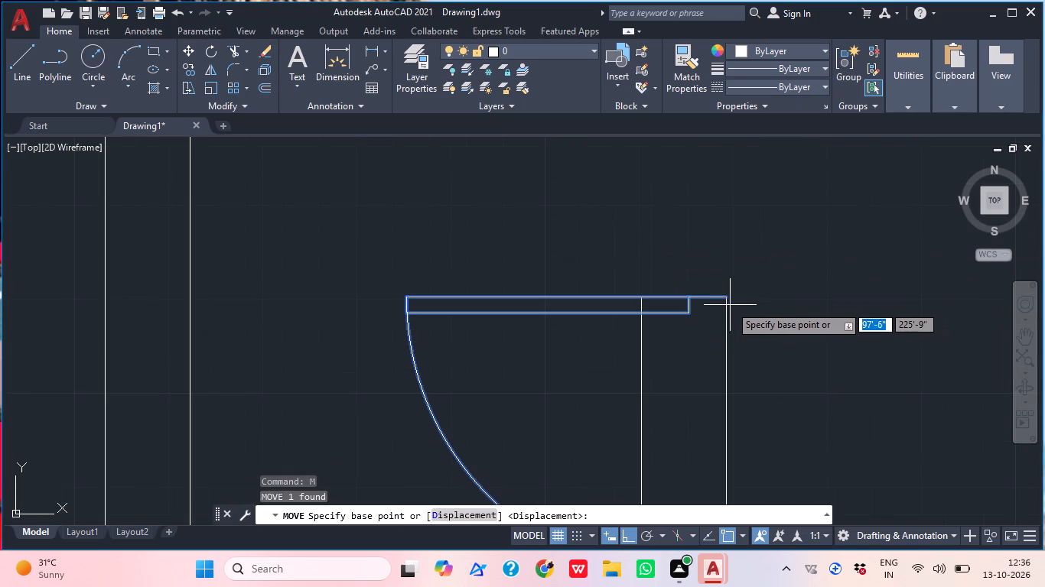
left_click(728, 295)
middle_click_drag(721, 239, 747, 448)
scroll(747, 448, "up", 1)
middle_click_drag(733, 253, 704, 310)
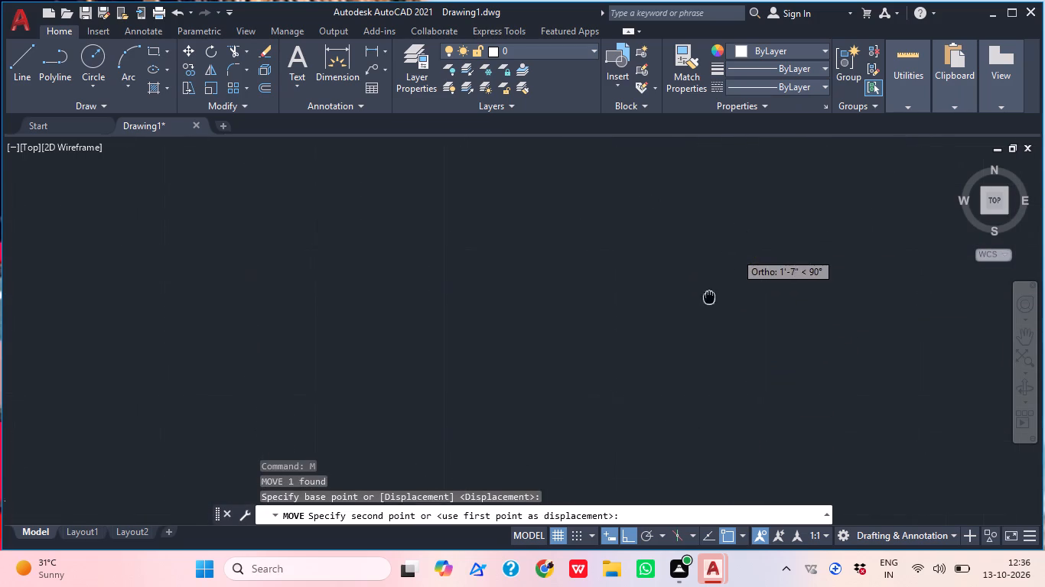
middle_click_drag(704, 310, 607, 507)
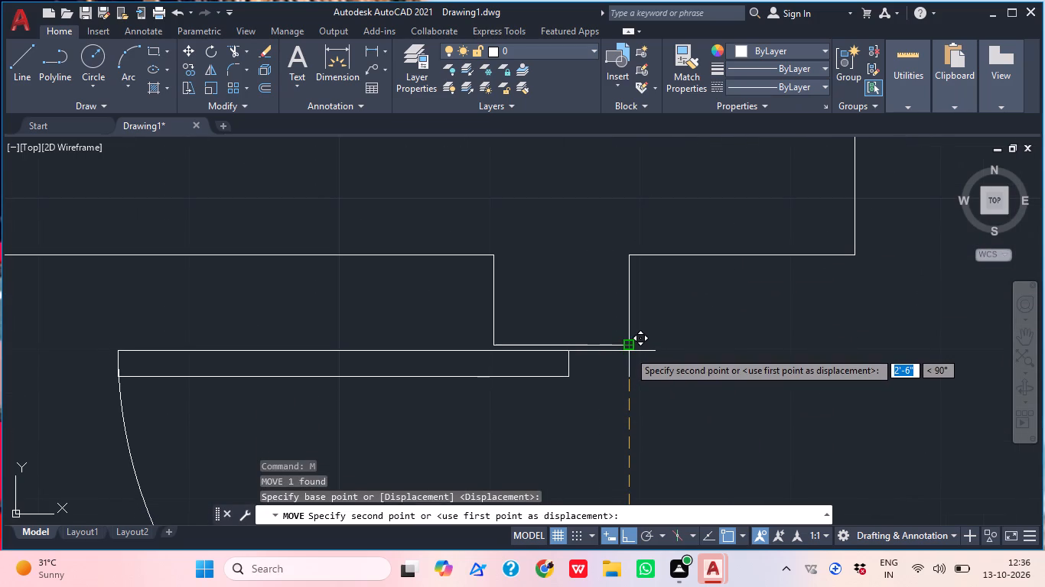
left_click(629, 351)
Mirror the 3'-6" door block outside the plan about a vertical line through its lower hinge-side endpoint, erasing the original.
scroll(645, 341, "down", 4)
middle_click_drag(774, 338, 675, 355)
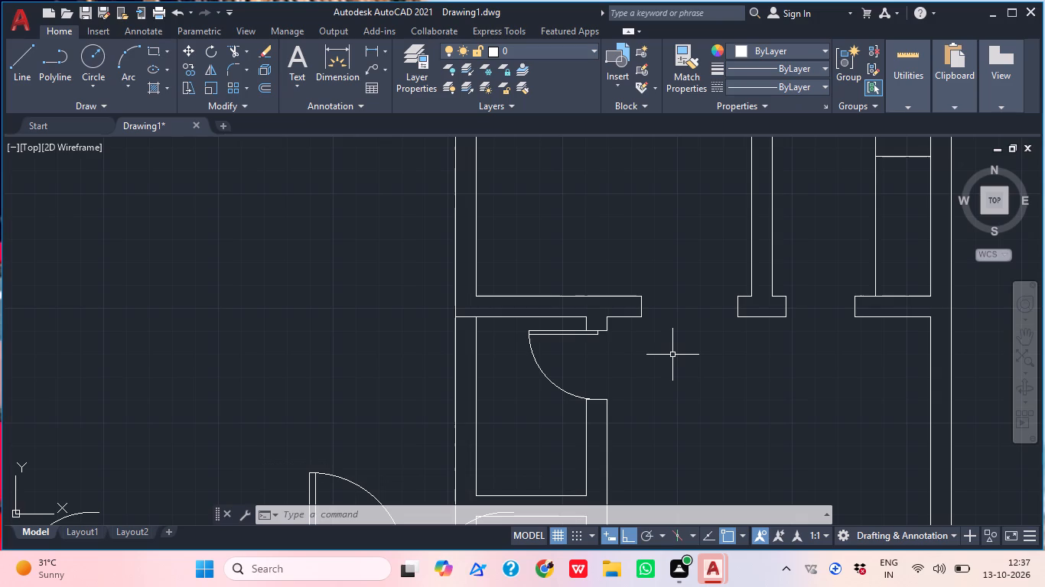
scroll(627, 345, "down", 1)
middle_click_drag(632, 385, 601, 285)
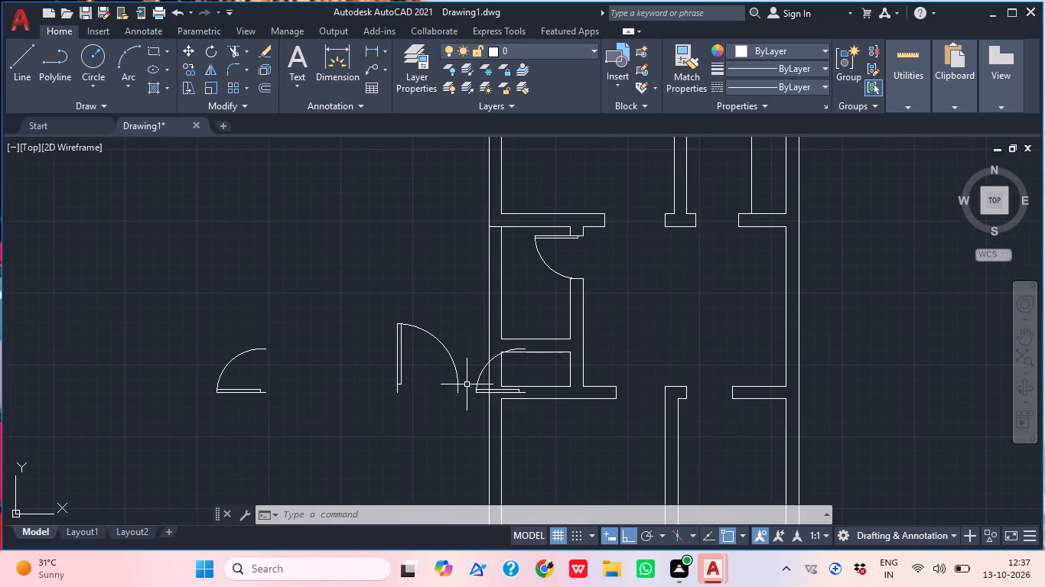
left_click(428, 375)
left_click(365, 353)
type("MI")
key("space")
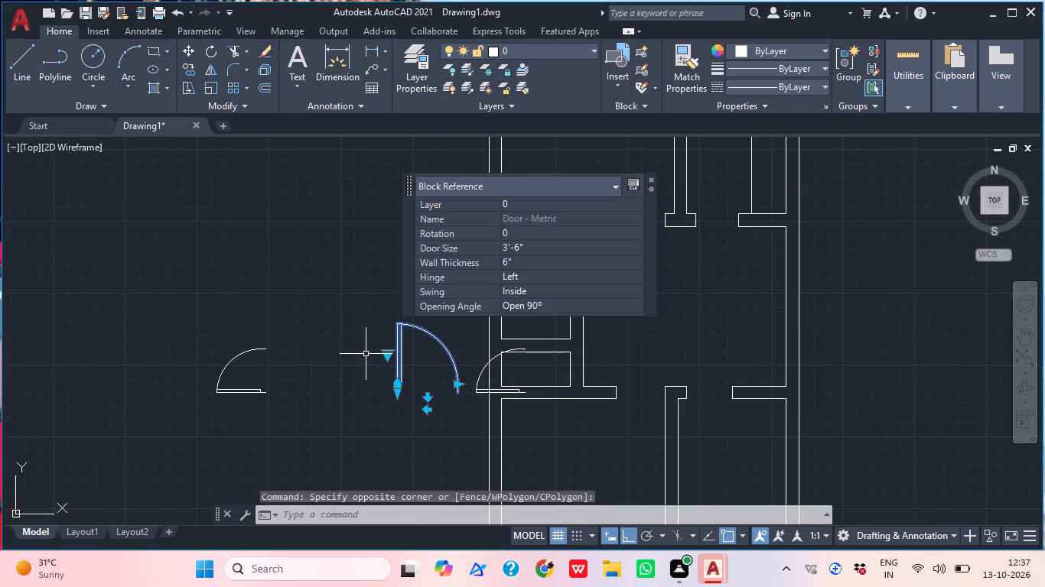
left_click(392, 391)
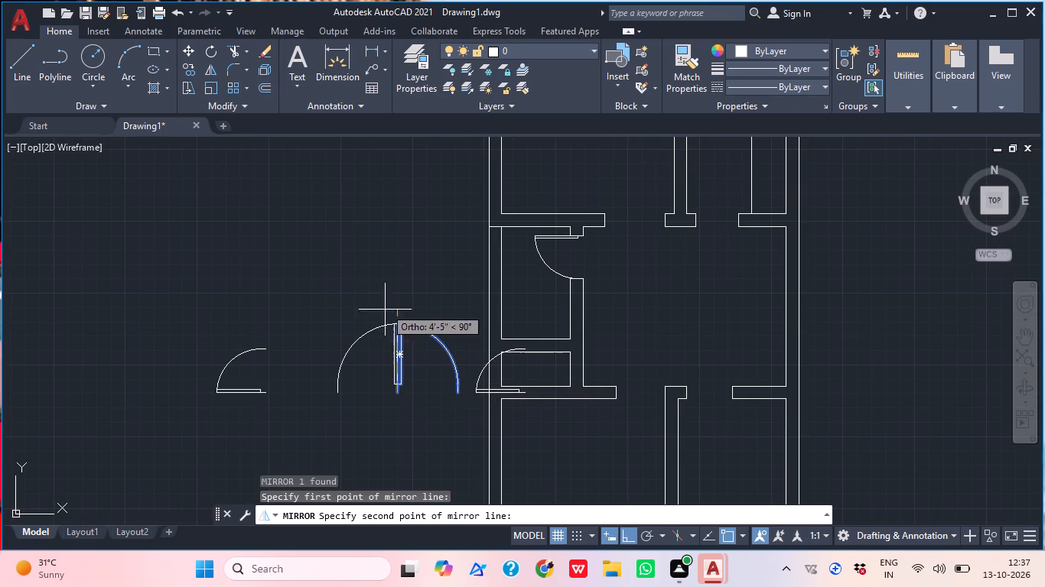
left_click(355, 204)
left_click_drag(396, 242, 355, 204)
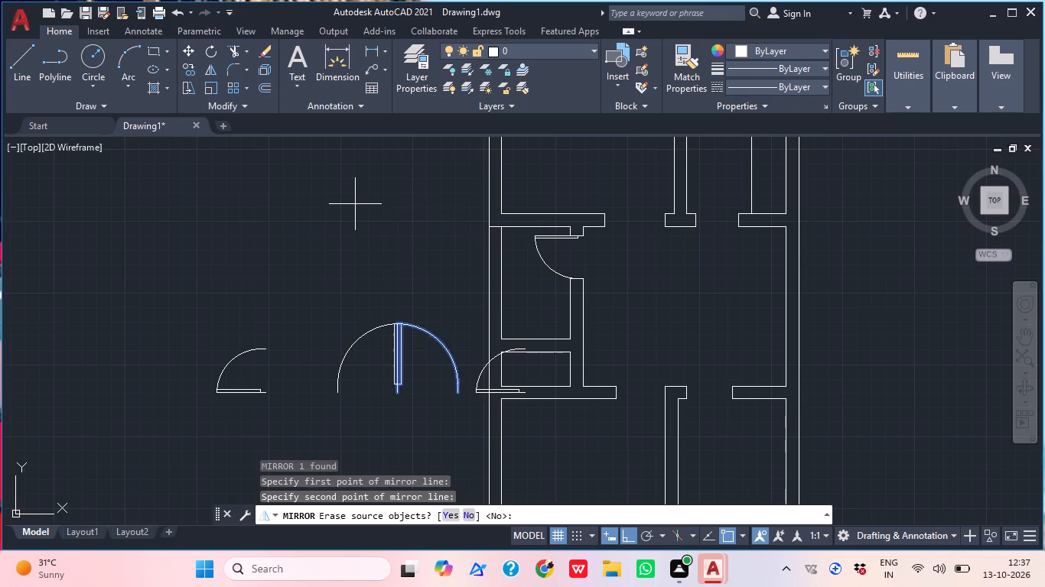
Copy the mirrored 3'-6" door by its lower hinge-side endpoint to the lower corner of the kitchen opening's right jamb.
left_click(363, 348)
left_click(343, 334)
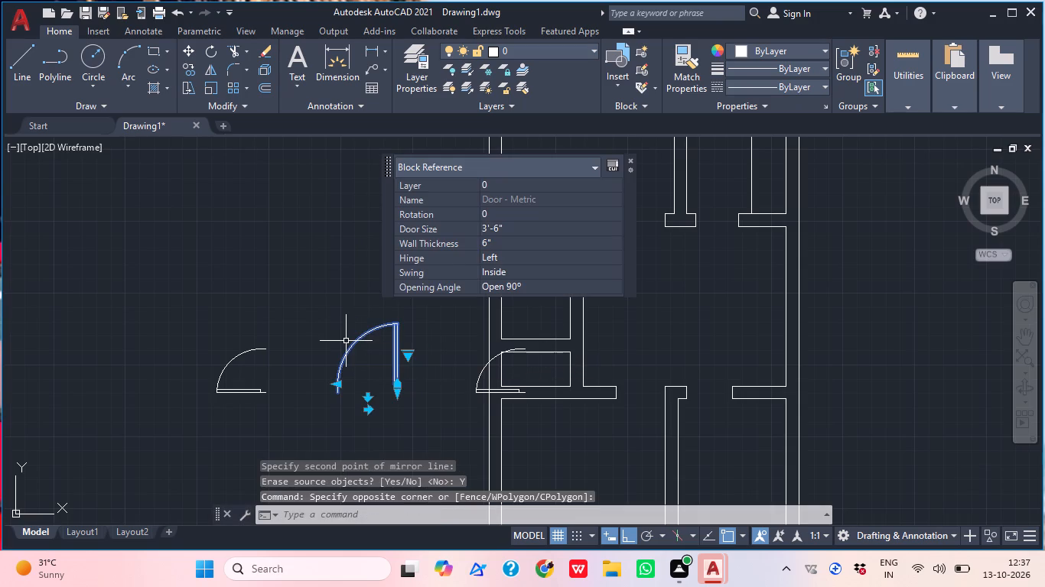
key("c")
type("OP")
key("space")
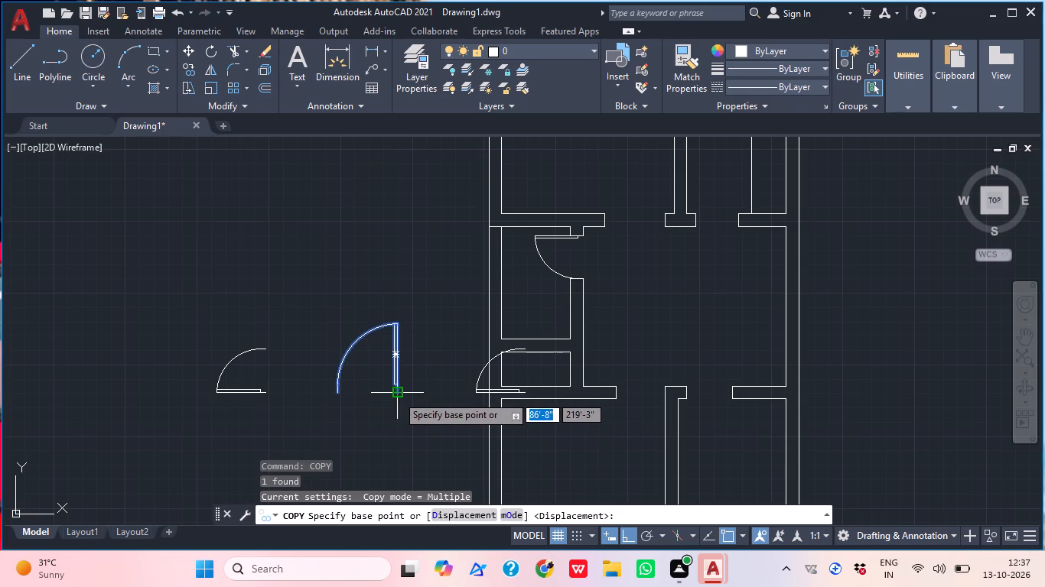
left_click(397, 395)
middle_click_drag(721, 219, 513, 380)
scroll(527, 383, "up", 2)
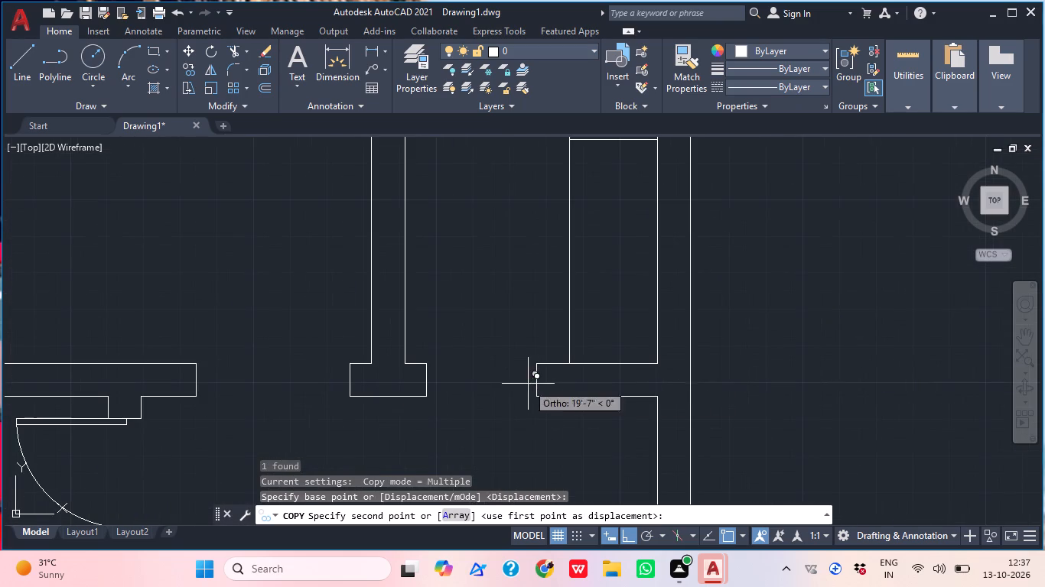
left_click(538, 398)
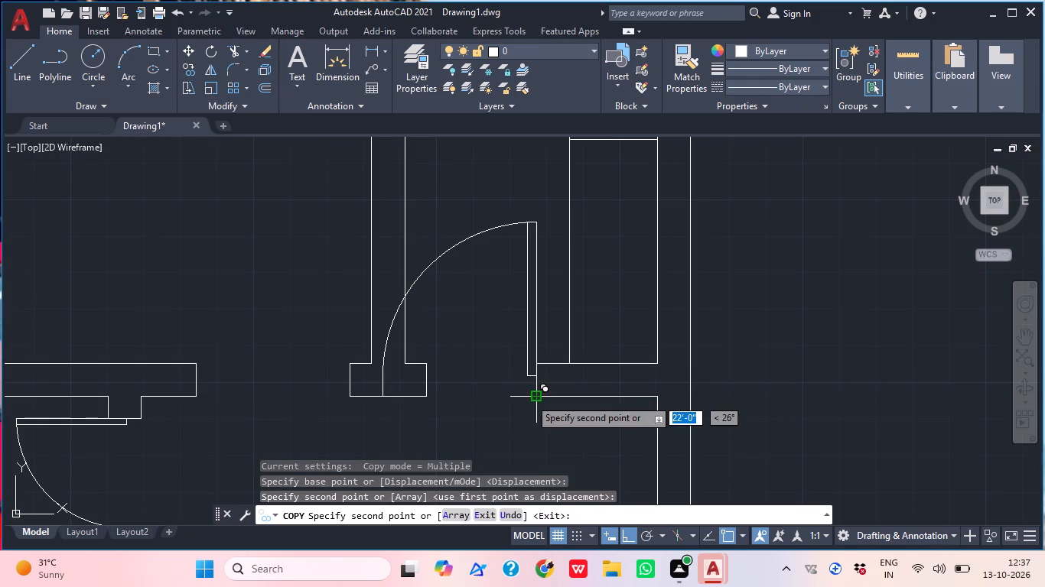
key("Escape")
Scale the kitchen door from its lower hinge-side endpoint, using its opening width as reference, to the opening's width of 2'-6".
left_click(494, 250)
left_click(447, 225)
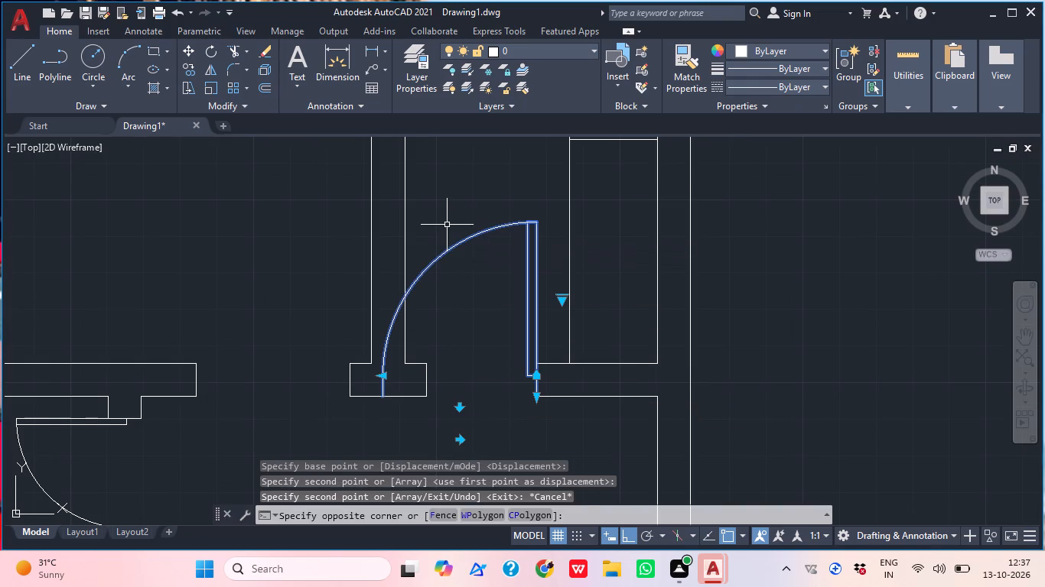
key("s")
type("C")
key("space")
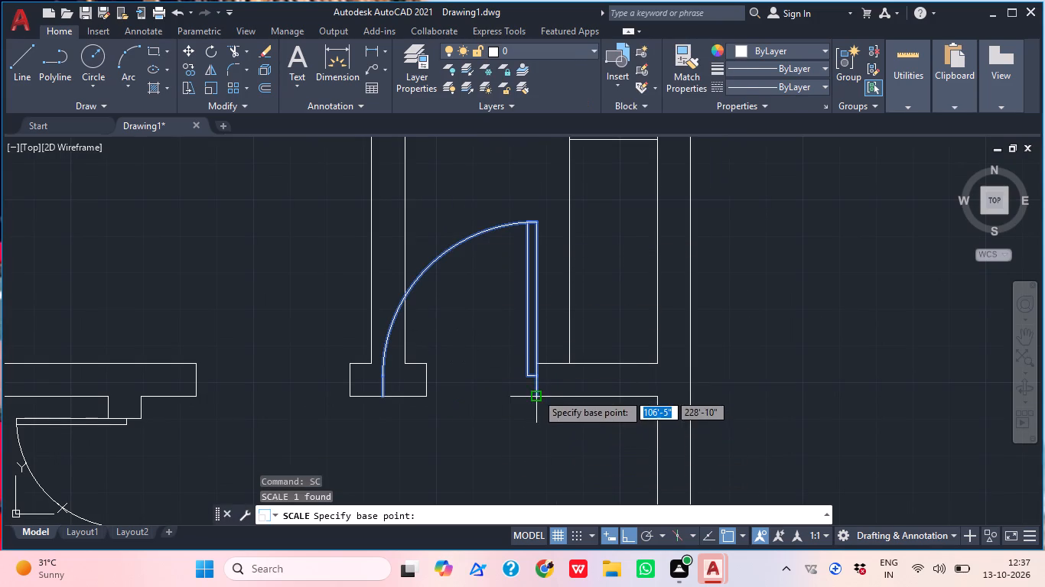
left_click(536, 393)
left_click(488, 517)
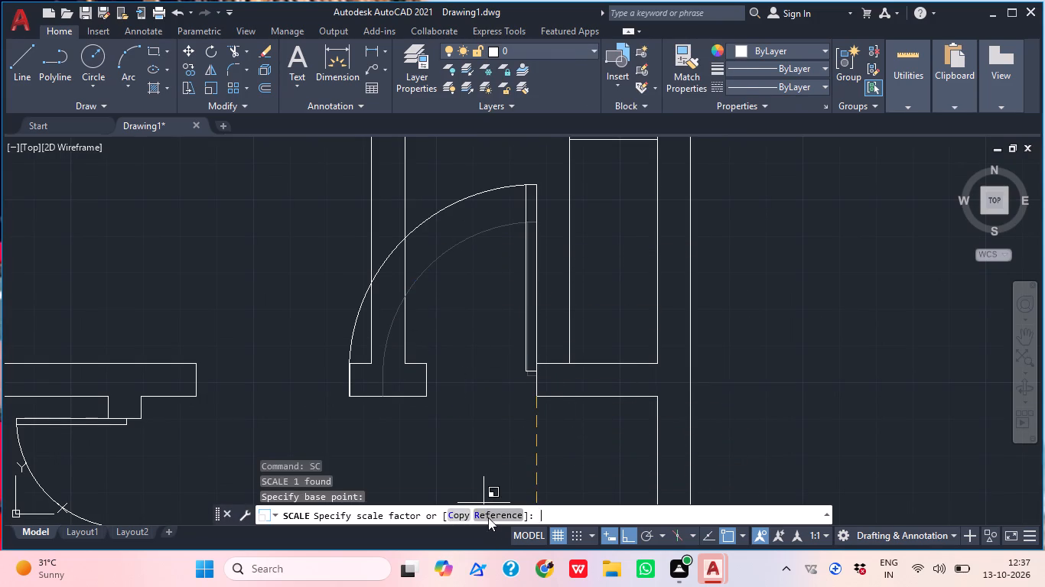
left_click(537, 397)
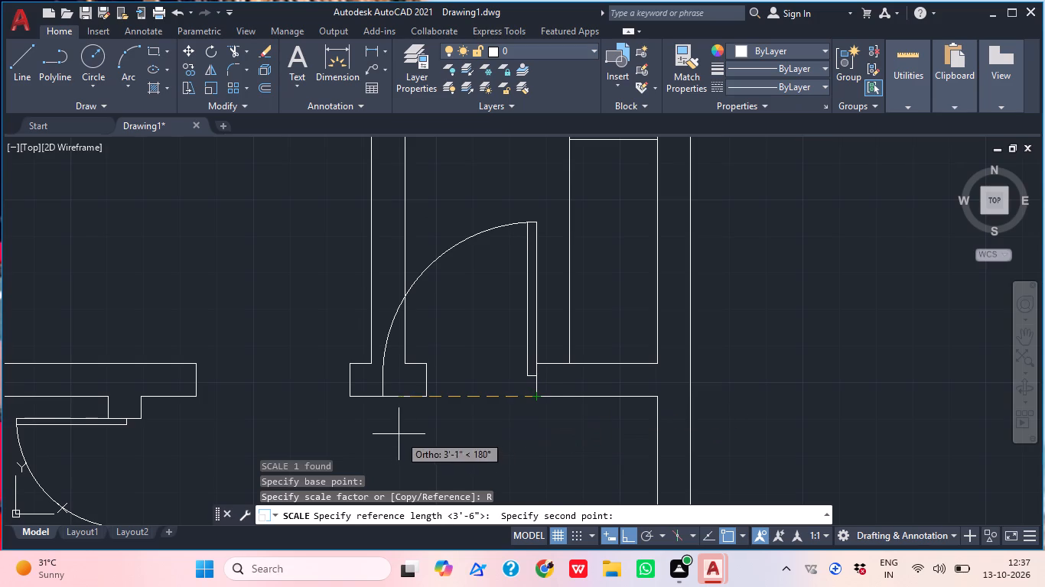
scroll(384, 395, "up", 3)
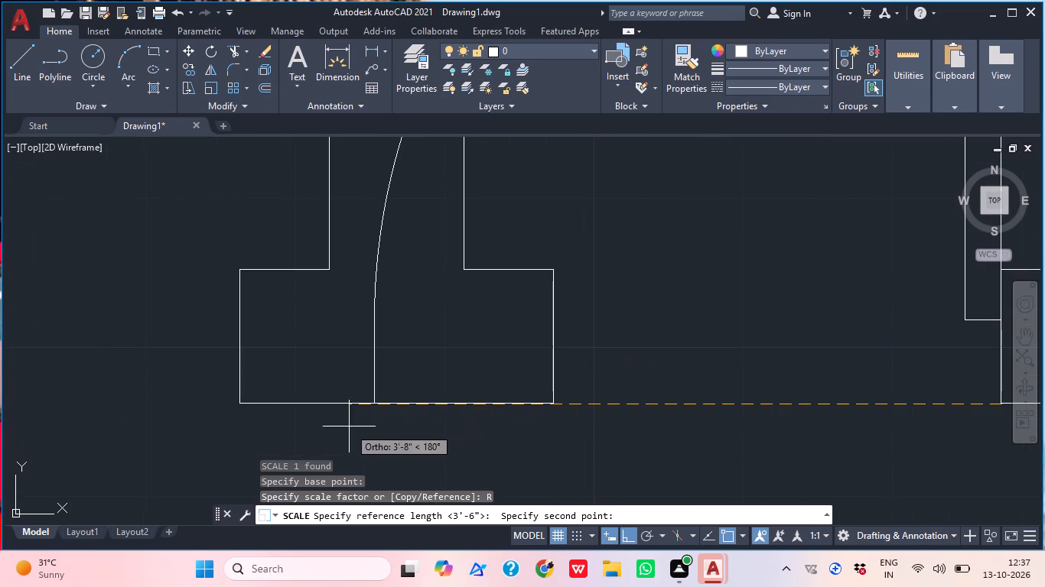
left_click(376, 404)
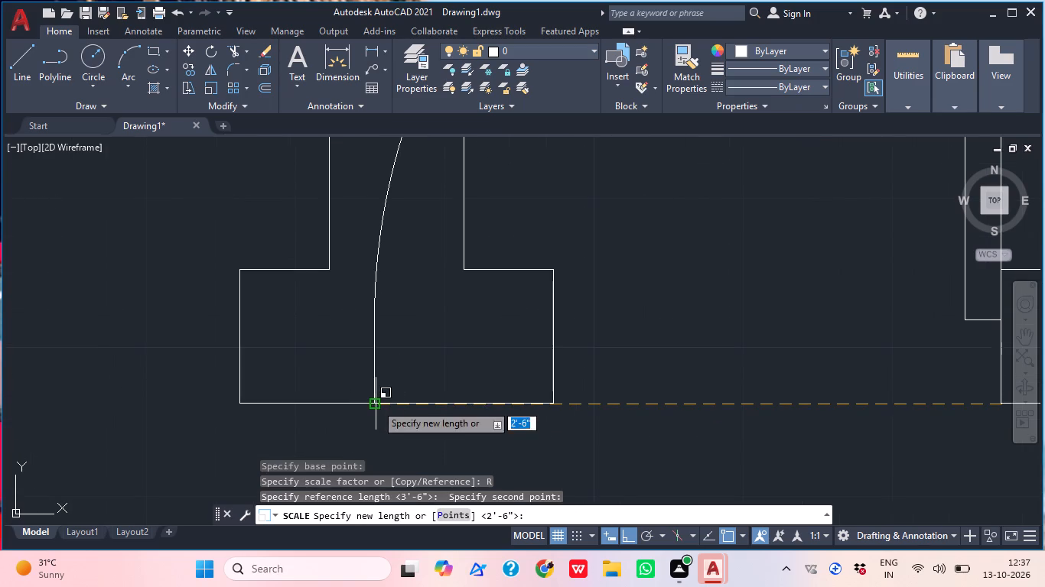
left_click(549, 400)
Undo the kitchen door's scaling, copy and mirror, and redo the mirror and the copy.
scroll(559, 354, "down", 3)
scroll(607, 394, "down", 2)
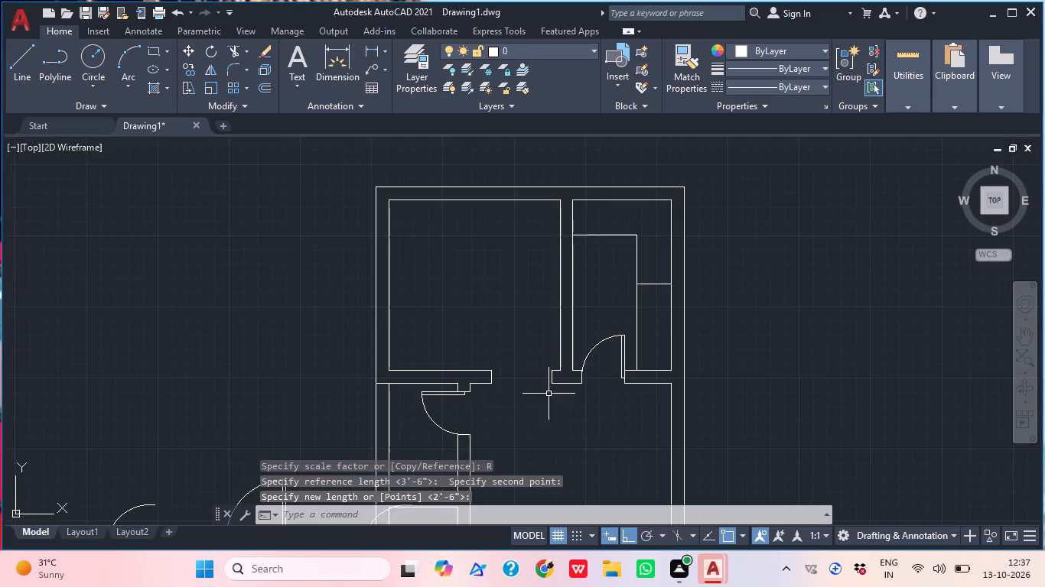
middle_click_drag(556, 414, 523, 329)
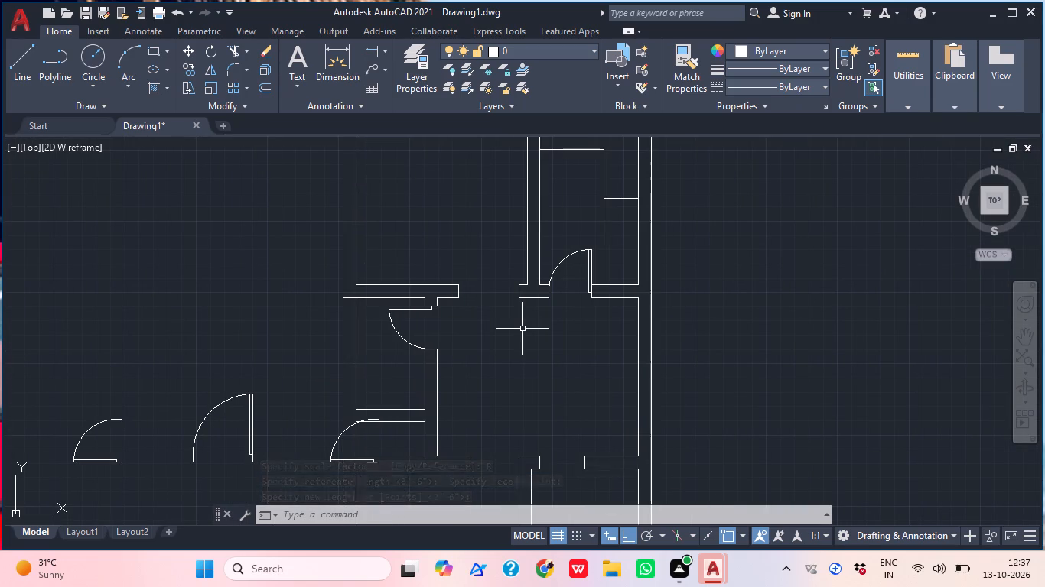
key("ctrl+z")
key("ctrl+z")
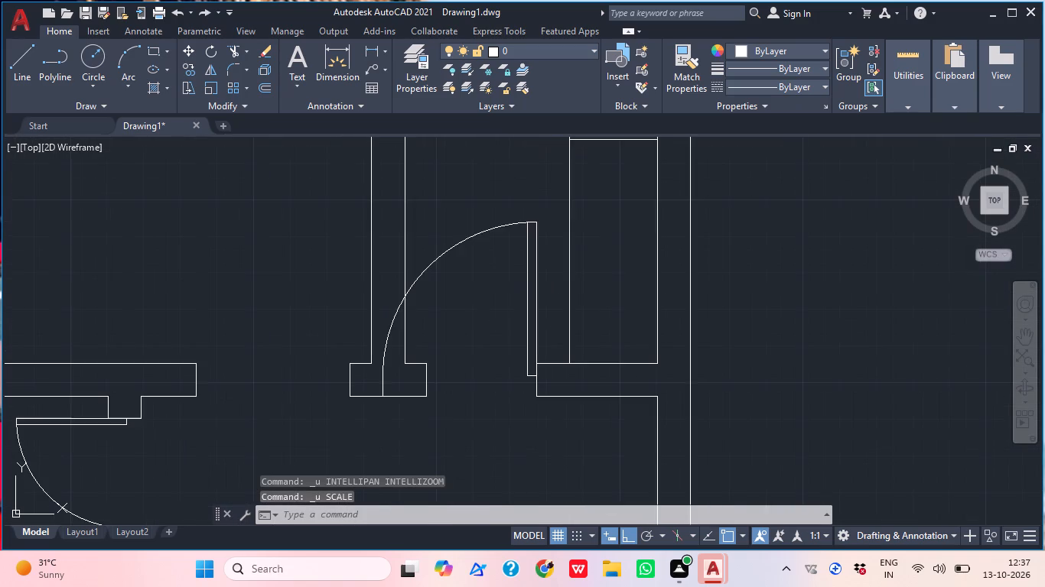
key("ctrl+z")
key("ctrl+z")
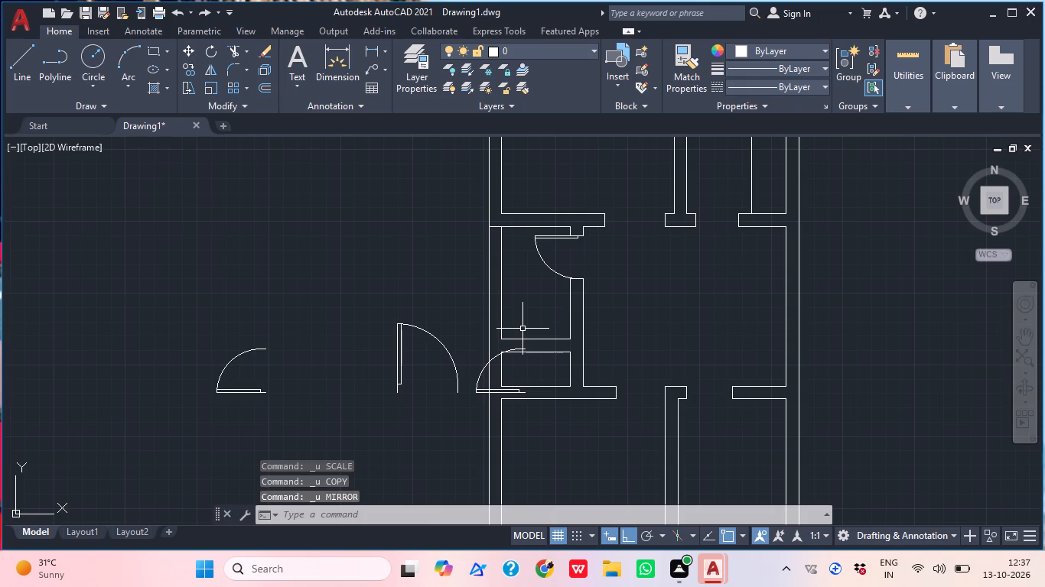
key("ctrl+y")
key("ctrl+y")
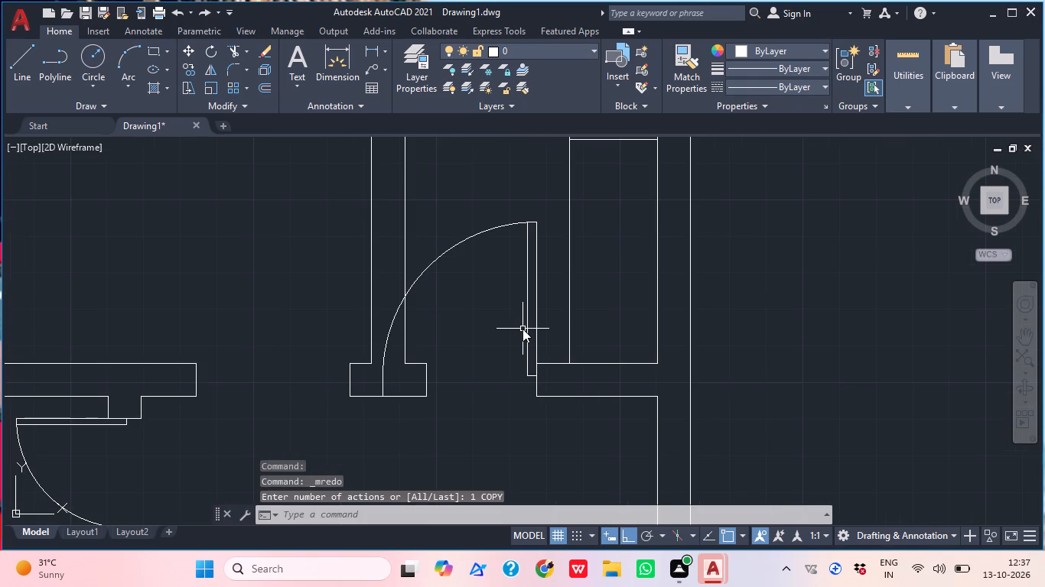
Move the 3'-6" door from the kitchen opening, by its lower hinge-side endpoint, to the lower right-jamb corner of the upper-left room's opening.
left_click(536, 327)
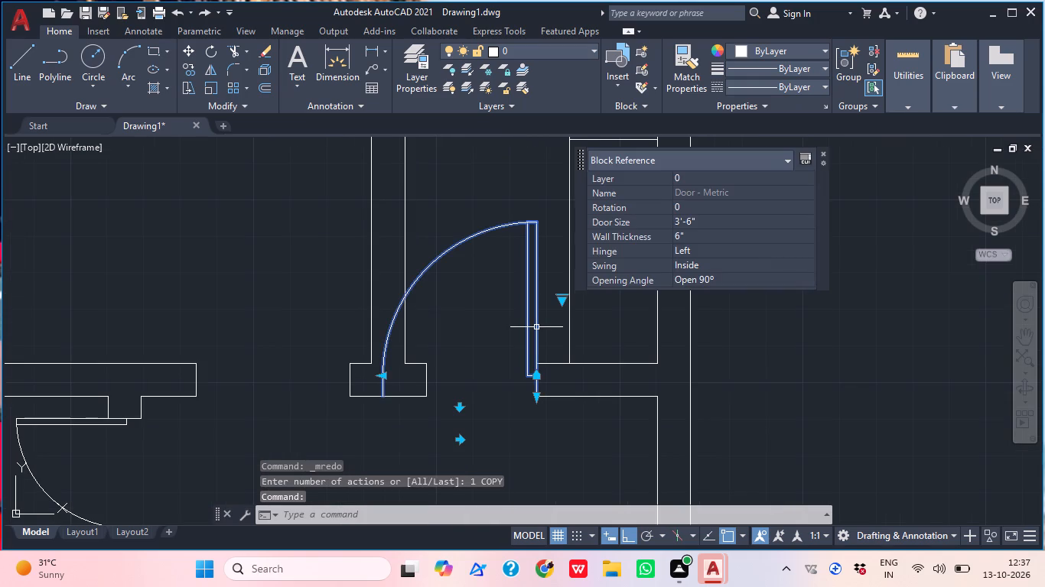
type("M")
key("space")
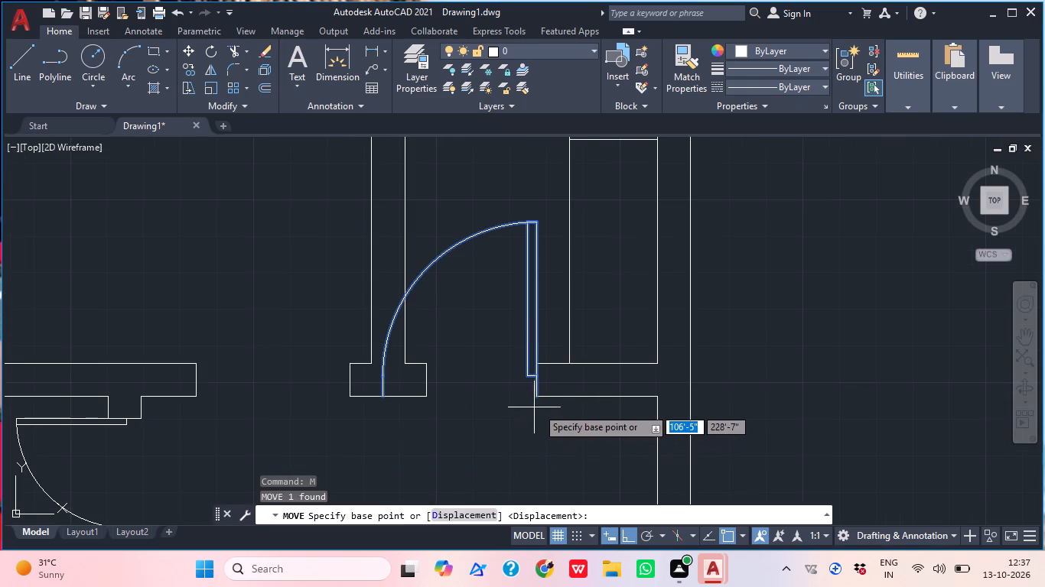
left_click(538, 394)
left_click(356, 398)
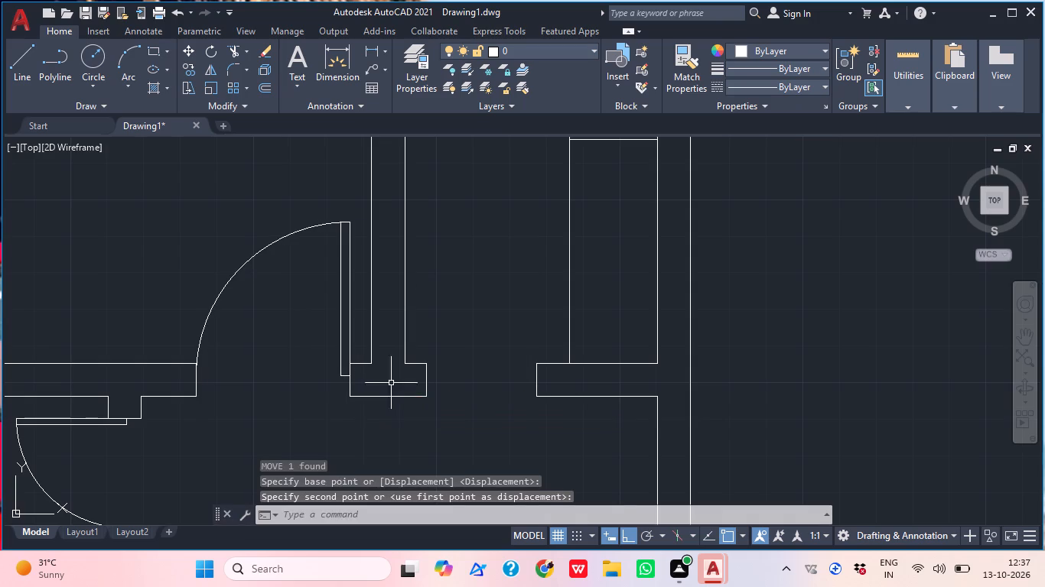
Mirror the upper-left room's door about a horizontal line through the midpoint of the hall's right inner wall face, keeping the original.
scroll(461, 370, "down", 2)
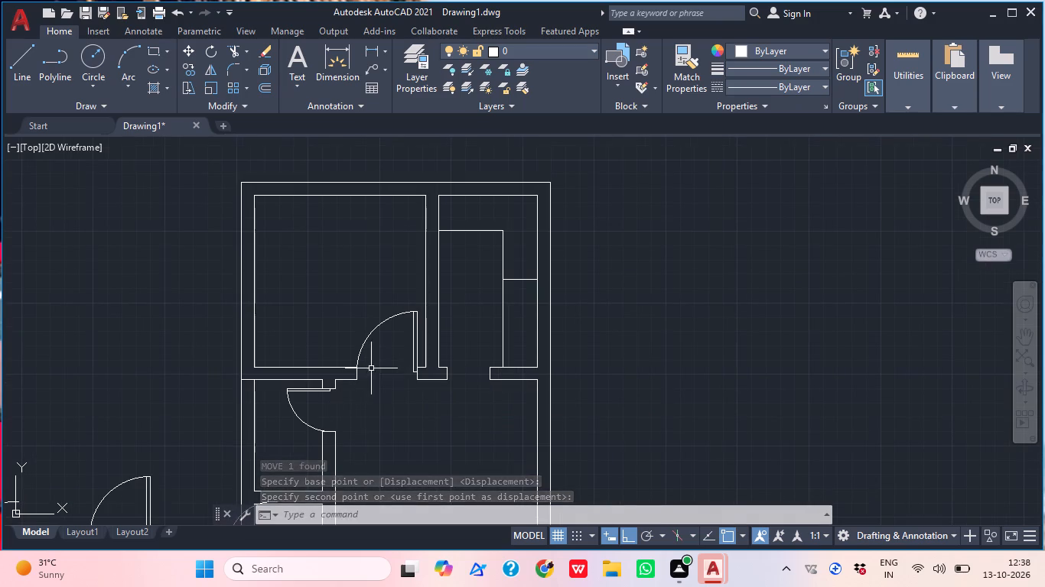
scroll(373, 368, "down", 1)
middle_click_drag(384, 379, 359, 283)
left_click(361, 261)
left_click(334, 247)
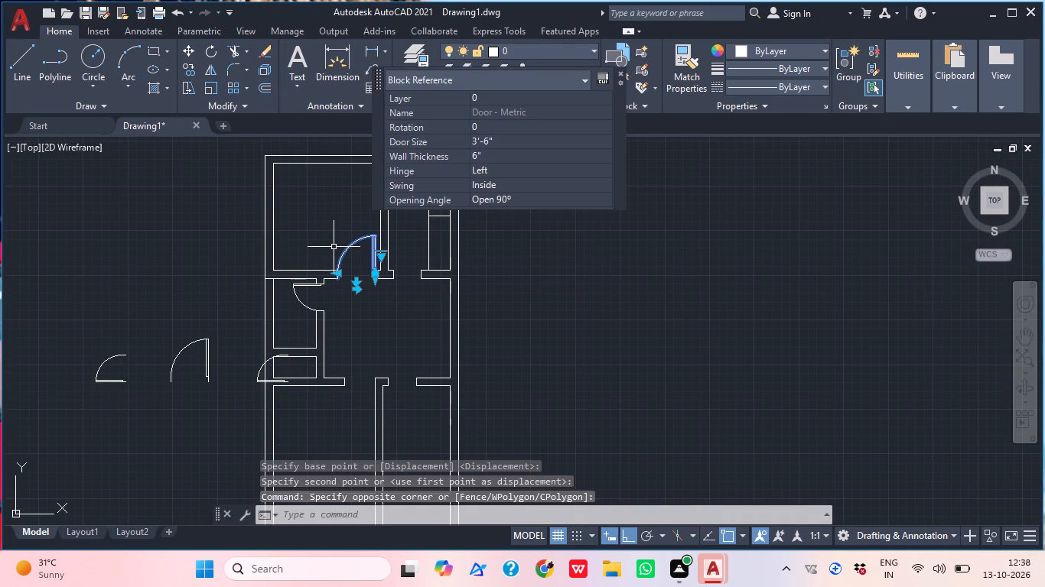
type("MI")
key("space")
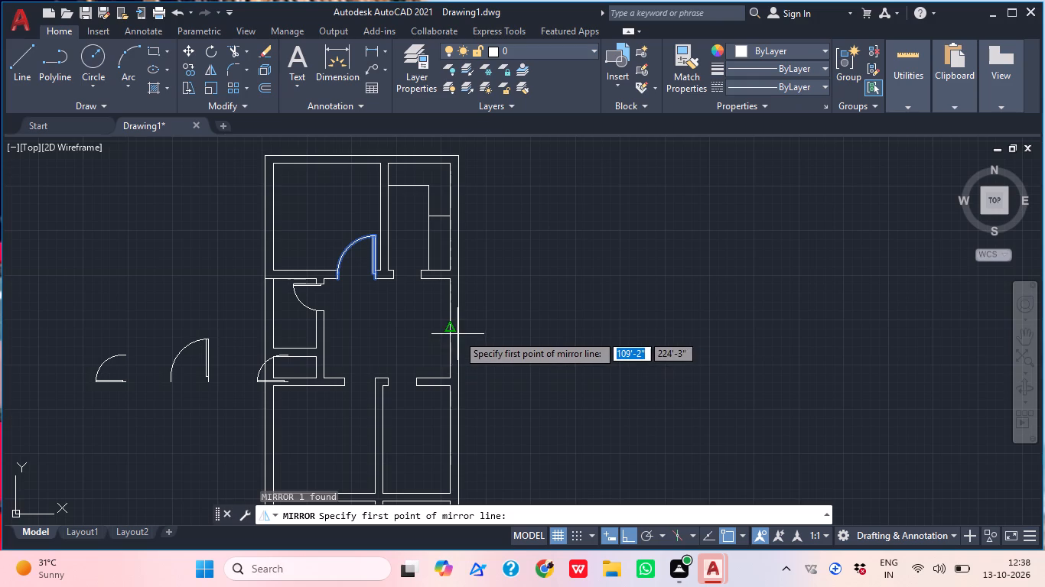
left_click(451, 332)
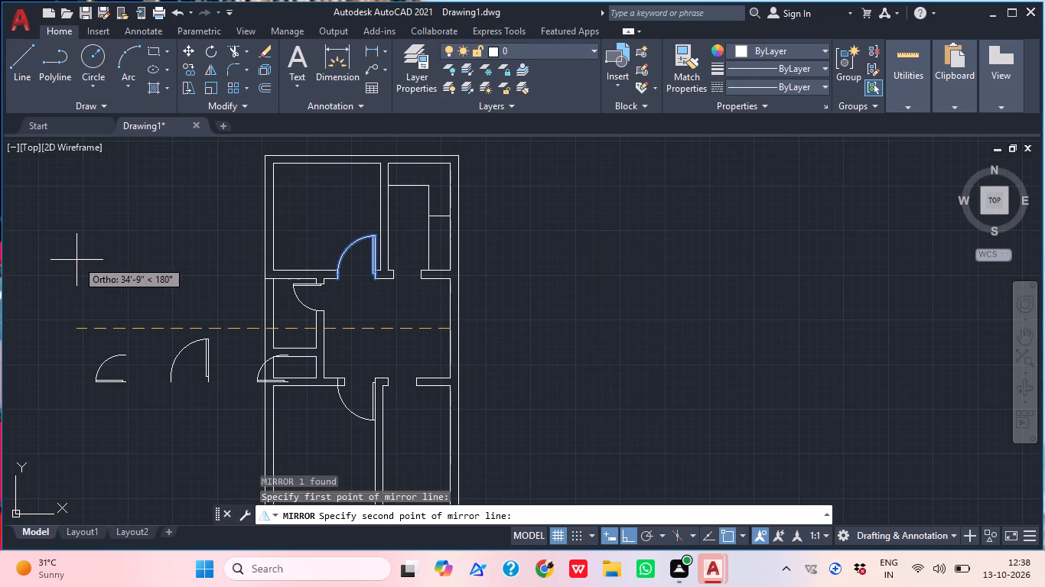
left_click(77, 260)
left_click_drag(119, 310, 77, 260)
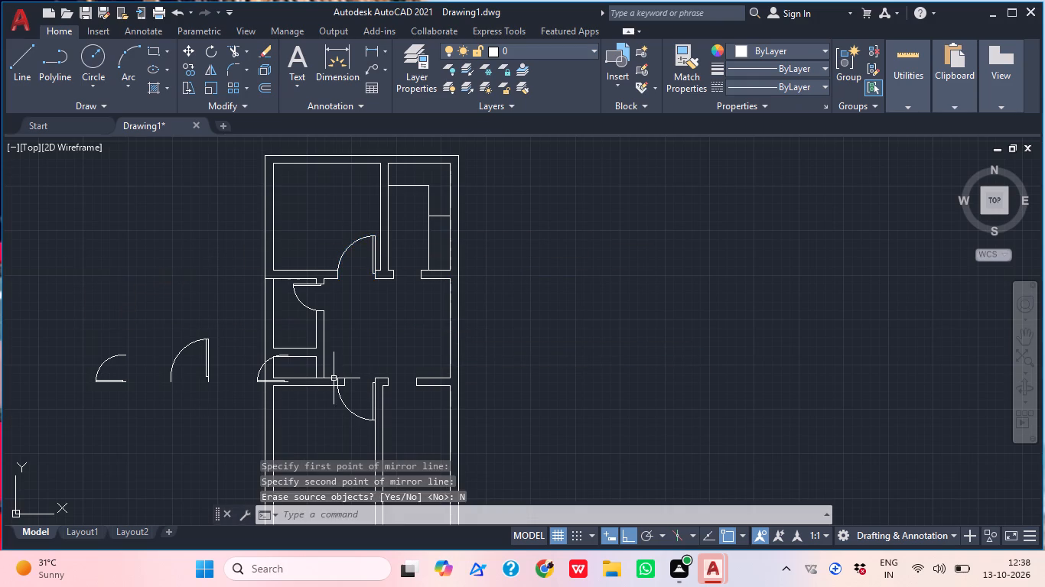
Draw a 9" vertical line across the hall's lower wall where the mirrored door's swing arc meets it.
scroll(346, 389, "up", 2)
middle_click_drag(356, 383, 329, 316)
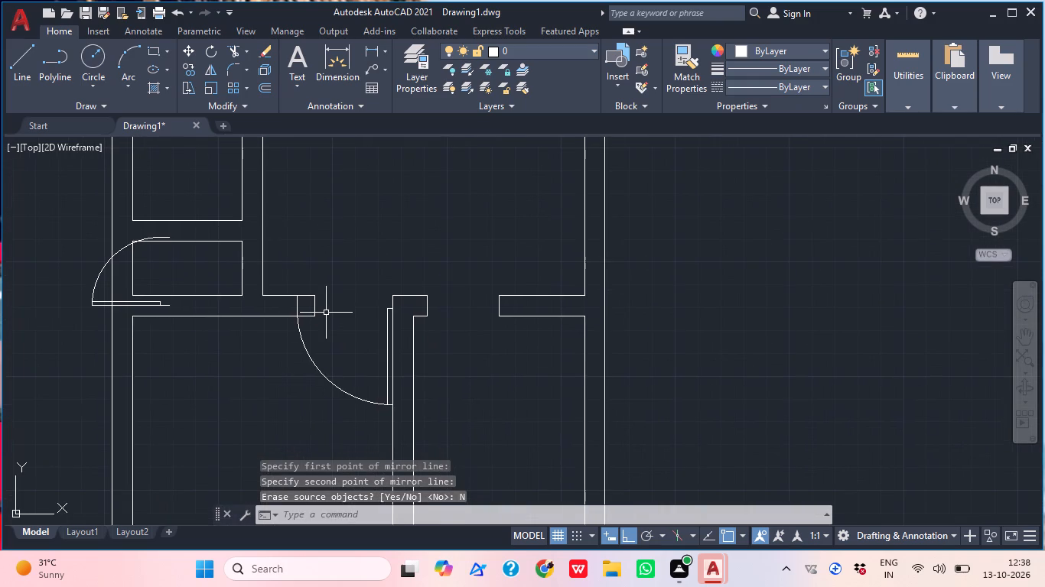
scroll(301, 339, "up", 1)
middle_click_drag(301, 339, 337, 358)
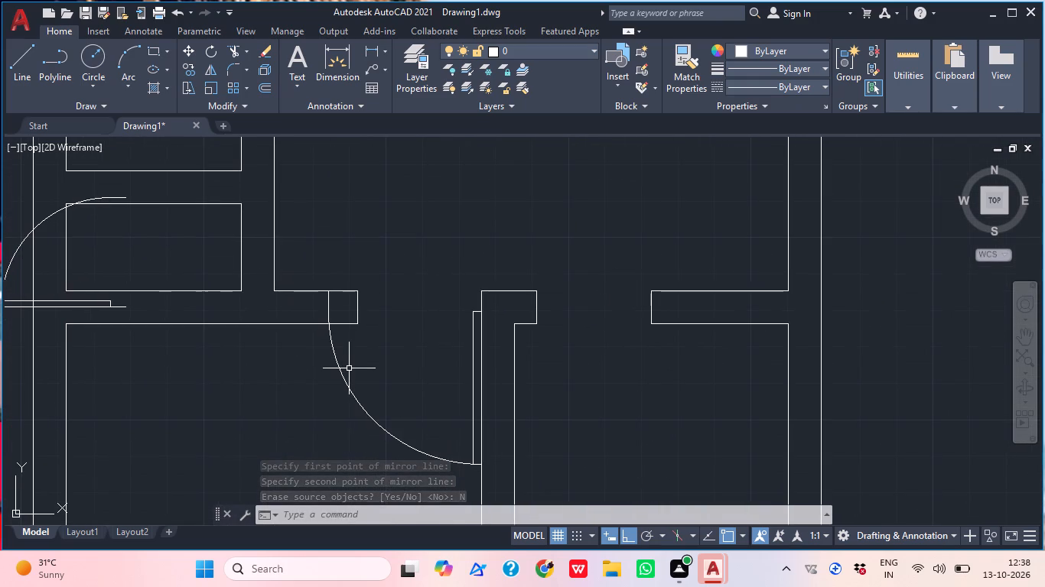
scroll(345, 362, "up", 3)
middle_click_drag(346, 362, 376, 452)
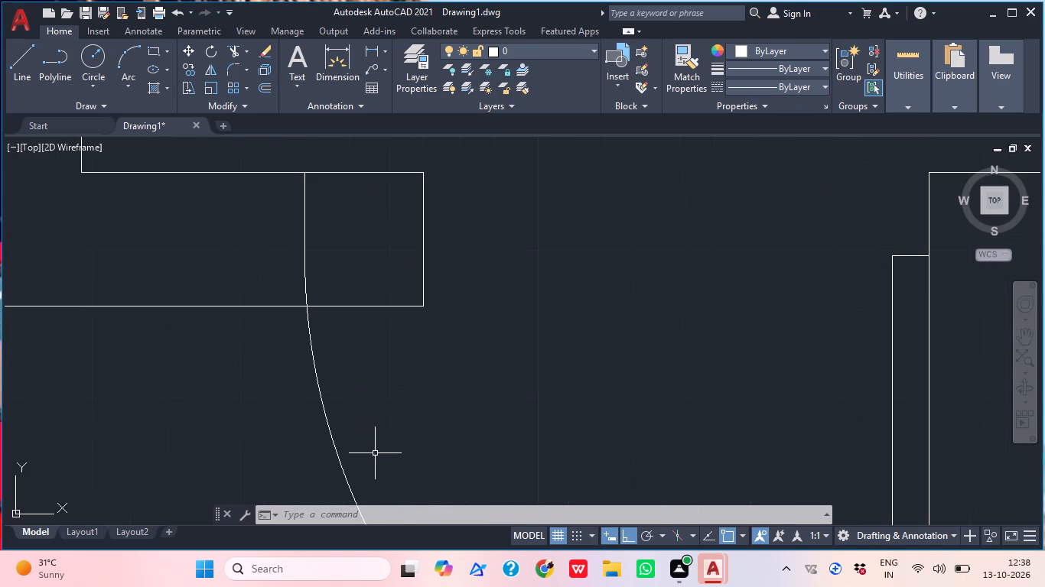
type("L")
key("space")
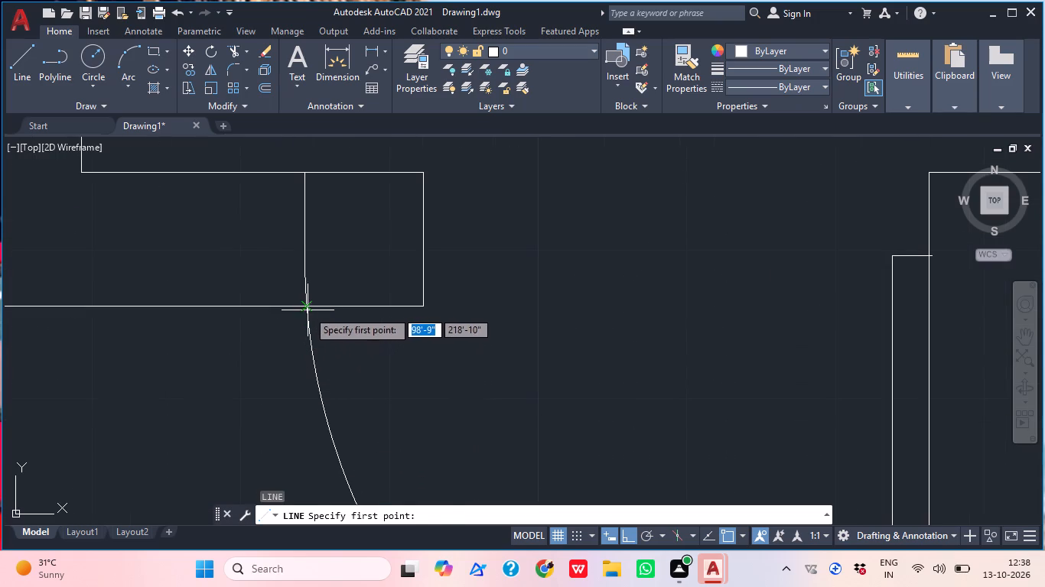
left_click(306, 310)
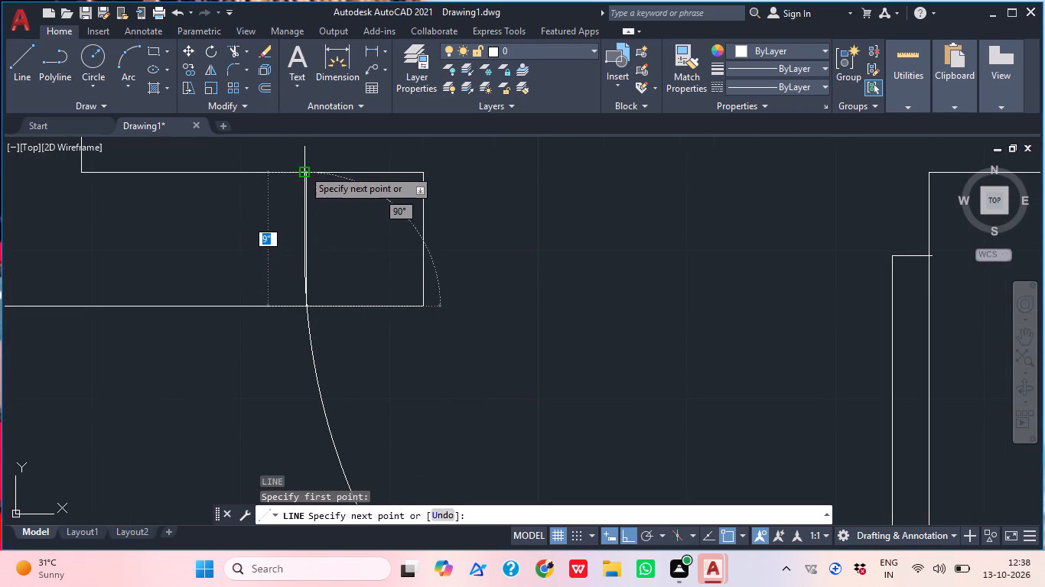
left_click(298, 170)
key("Escape")
Trim the wall stub beyond the new line so the lower-left room's opening matches the mirrored door's width.
key("t")
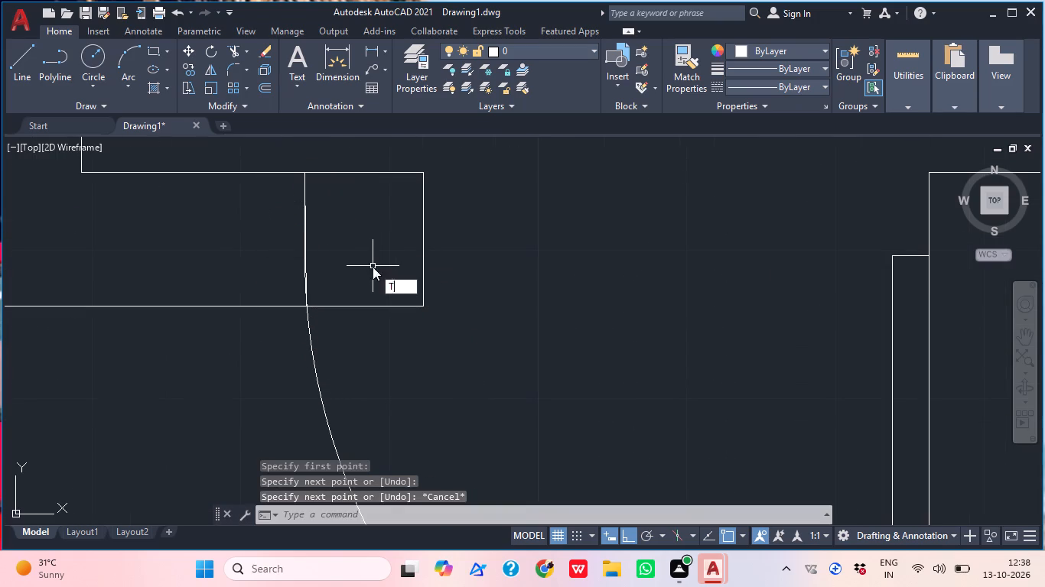
type("R")
key("space")
left_click(389, 379)
left_click(388, 240)
left_click_drag(387, 270, 402, 273)
left_click(474, 262)
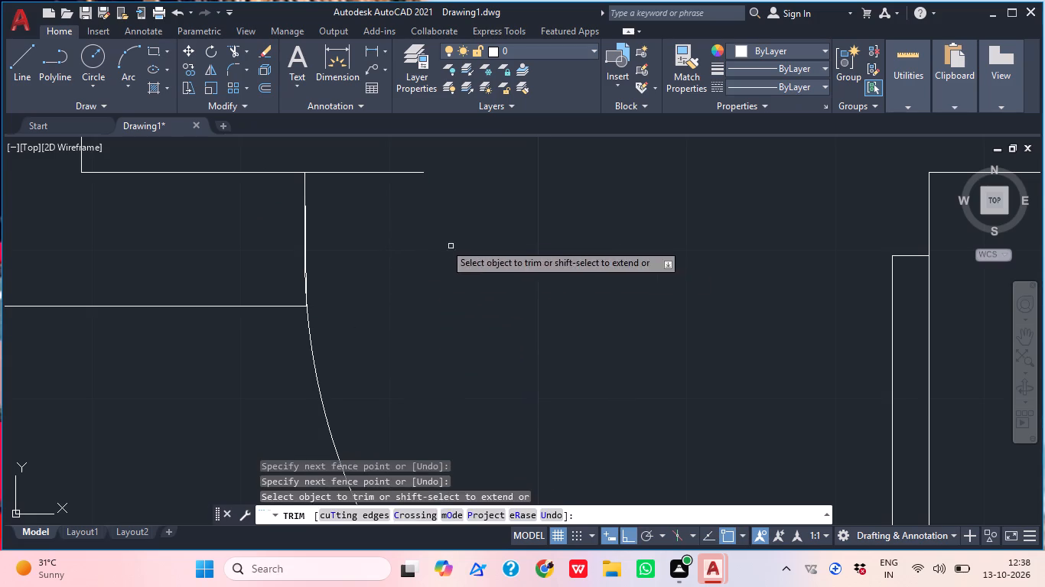
left_click(399, 193)
left_click(389, 164)
scroll(461, 209, "down", 1)
key("Escape")
Erase the stray door block overlapping the left outer wall beside the small room.
scroll(379, 294, "down", 1)
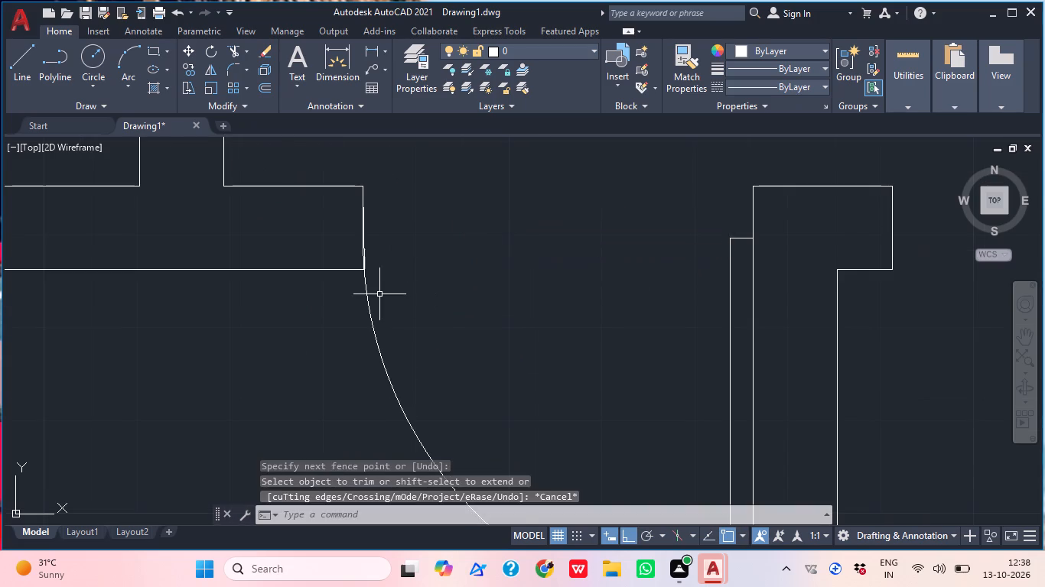
scroll(379, 294, "down", 2)
scroll(483, 325, "down", 1)
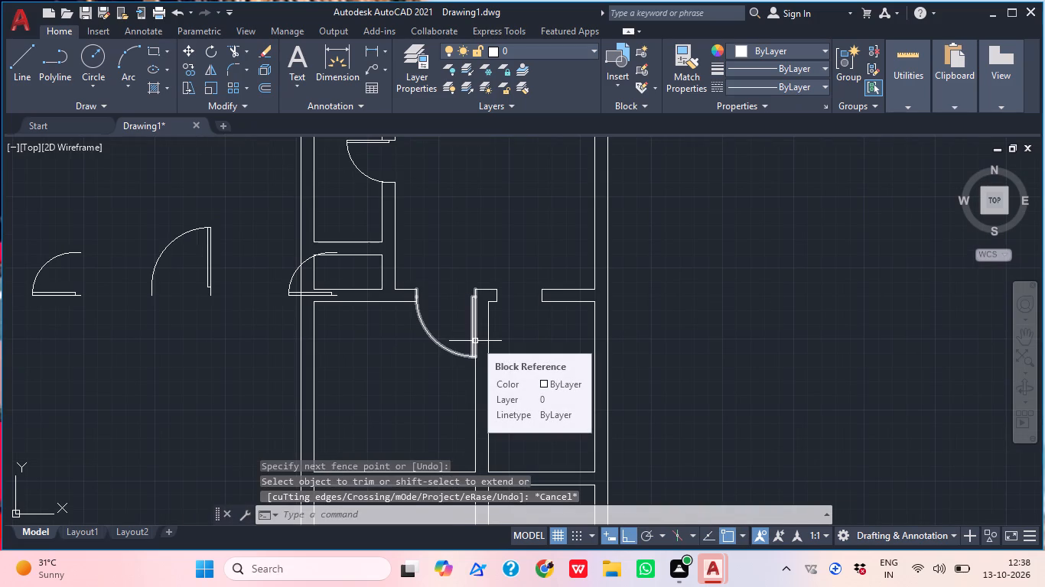
scroll(291, 315, "up", 2)
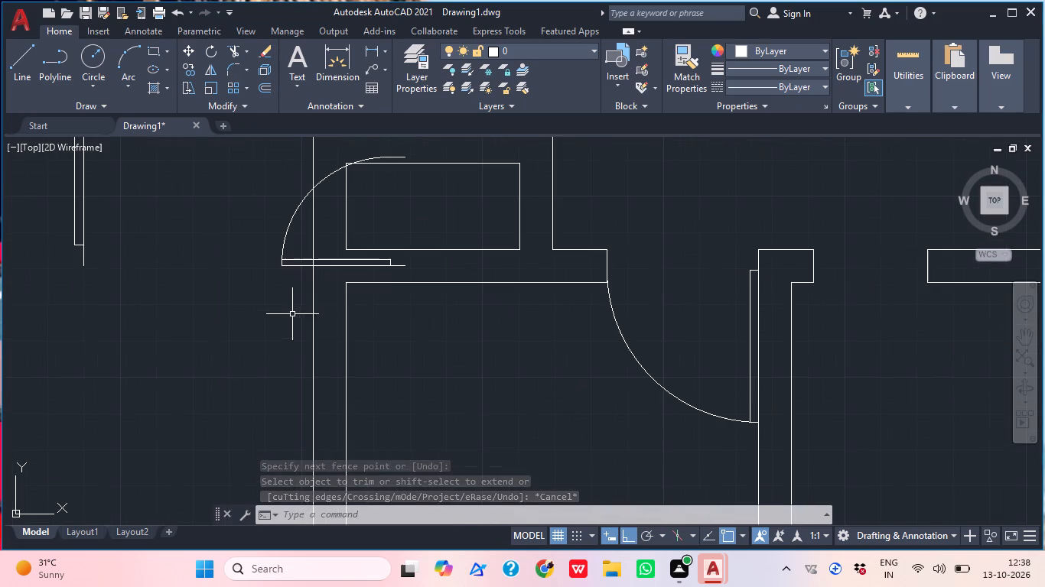
left_click(285, 266)
key("Delete")
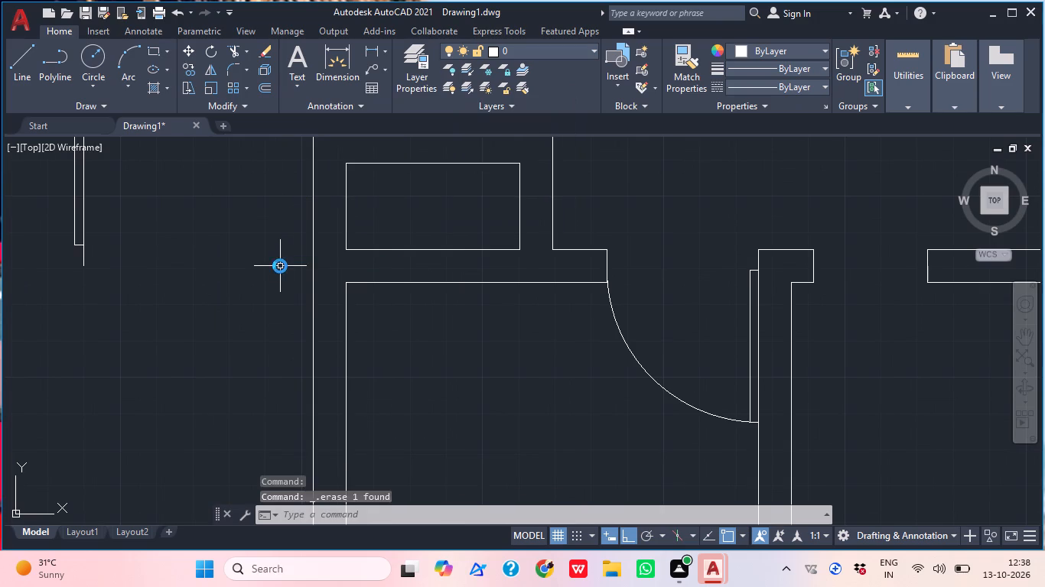
Draw an 11'-4" vertical line from the midpoint of the lower door opening's left jamb down to the next cross wall's lower face.
scroll(280, 266, "down", 3)
middle_click_drag(373, 322, 362, 407)
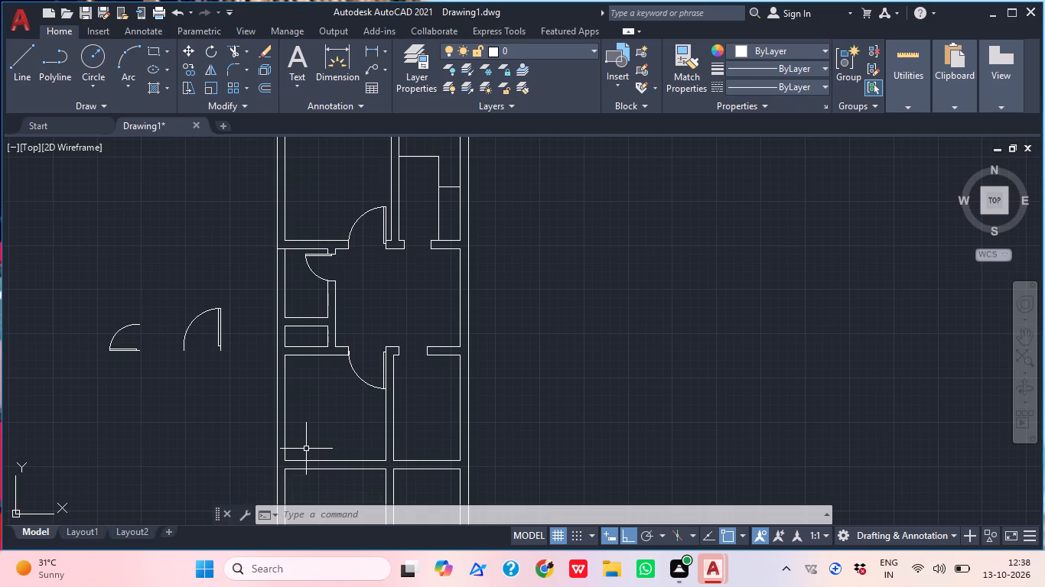
middle_click_drag(306, 449, 291, 283)
middle_click_drag(301, 274, 317, 299)
type("L")
key("space")
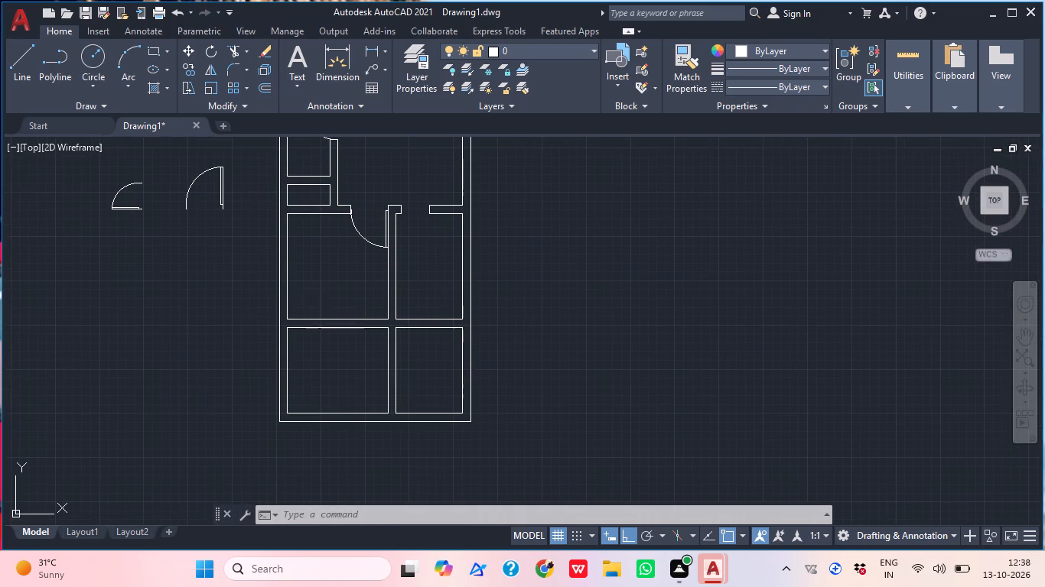
left_click(347, 209)
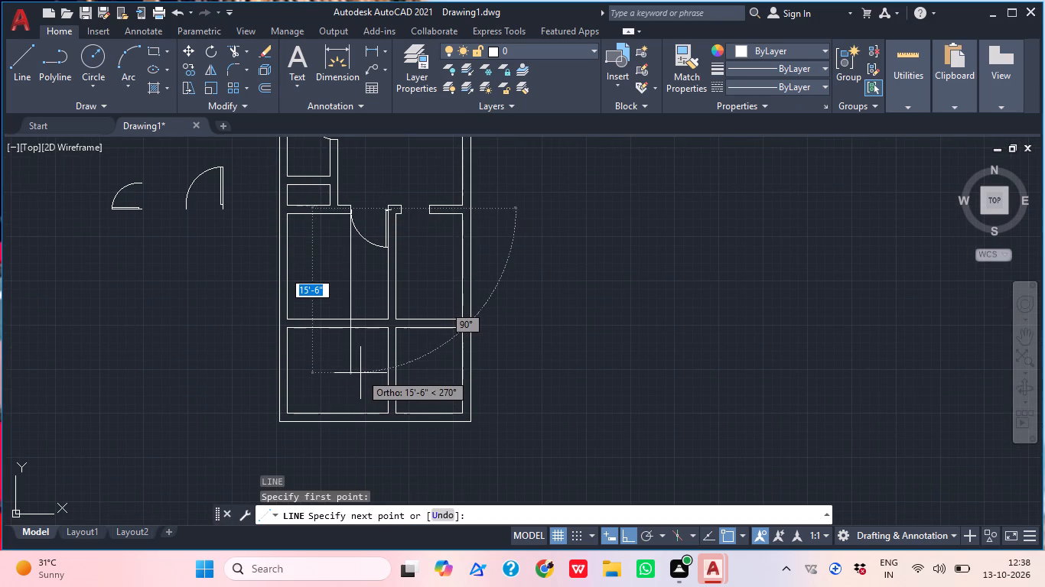
scroll(360, 373, "up", 2)
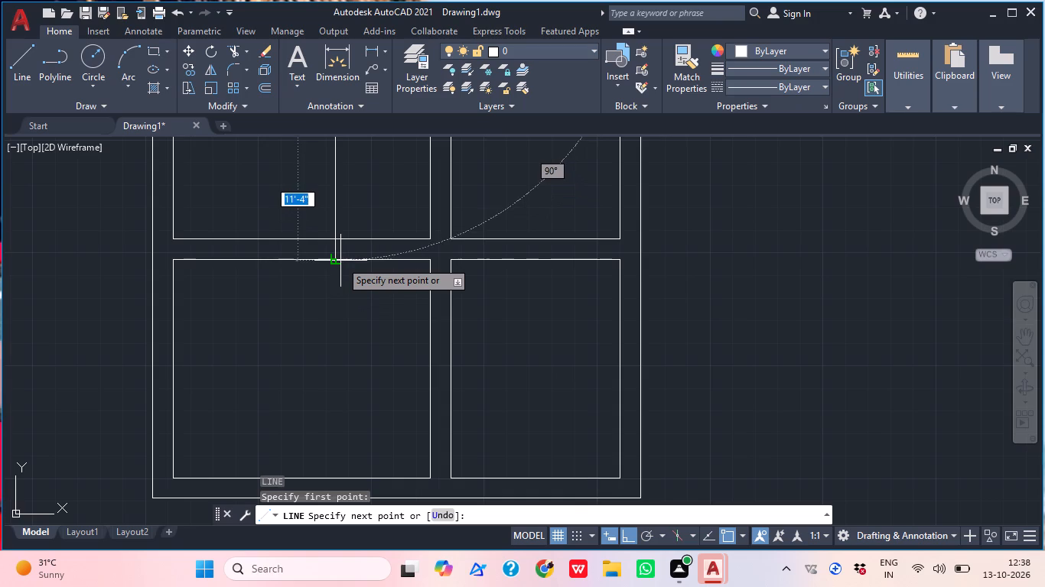
left_click(340, 261)
middle_click_drag(381, 306, 420, 440)
key("Escape")
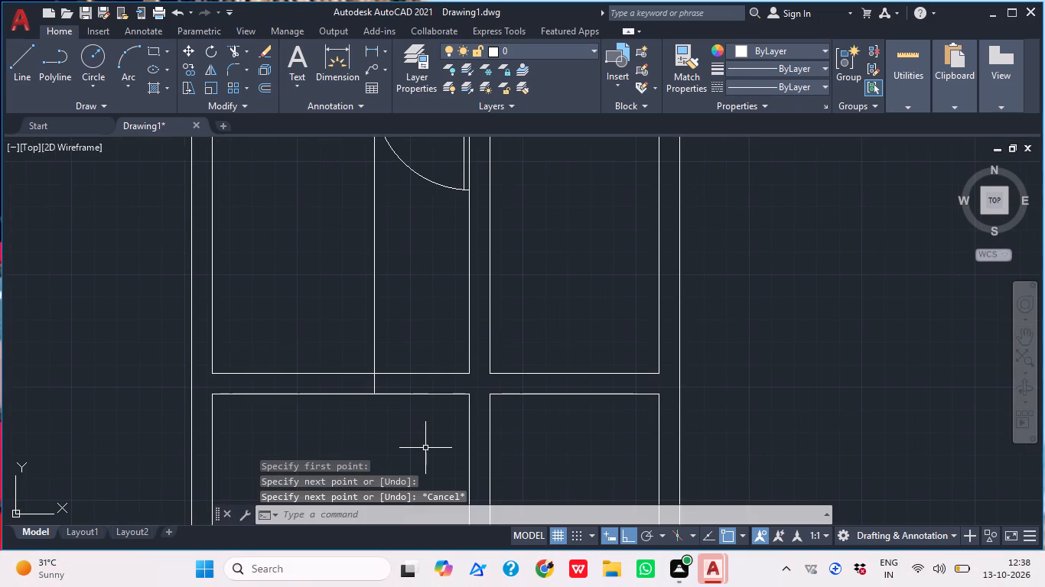
middle_click(467, 444)
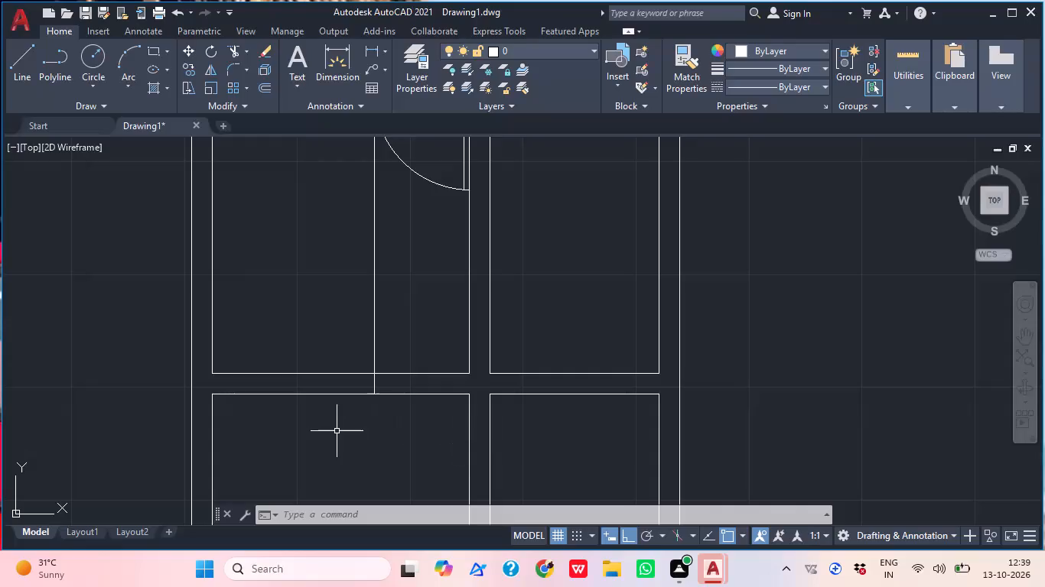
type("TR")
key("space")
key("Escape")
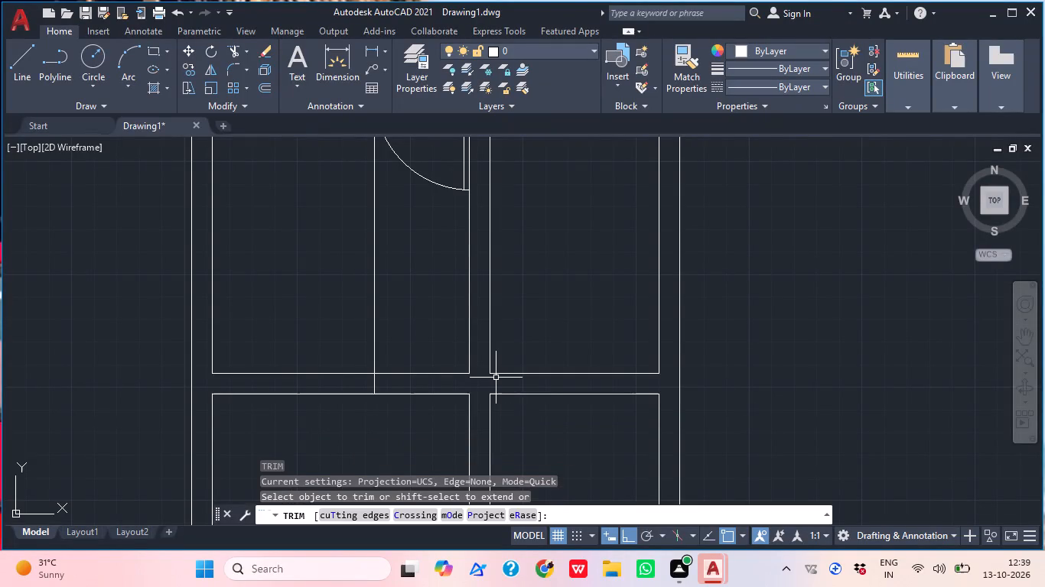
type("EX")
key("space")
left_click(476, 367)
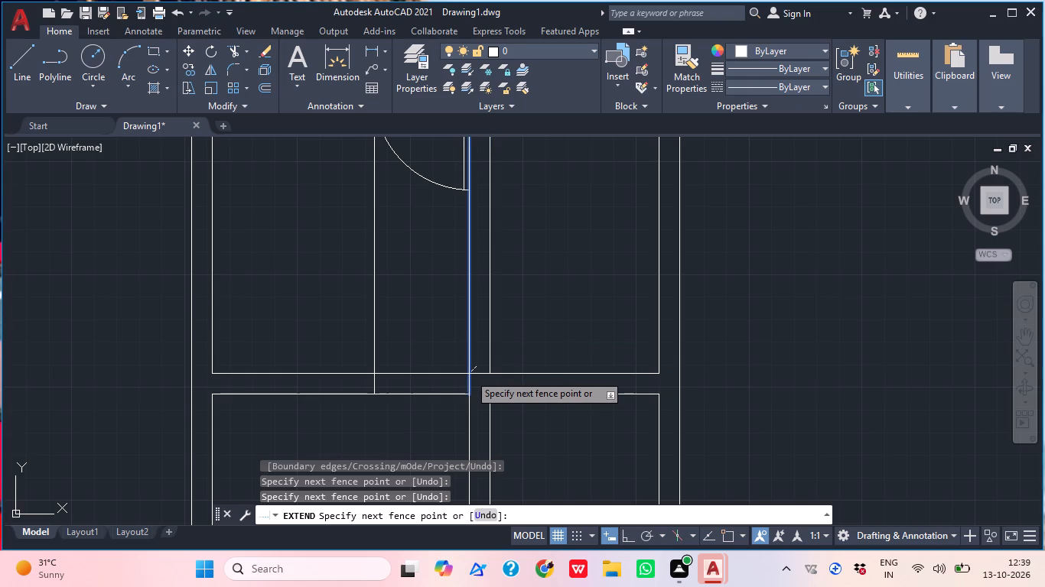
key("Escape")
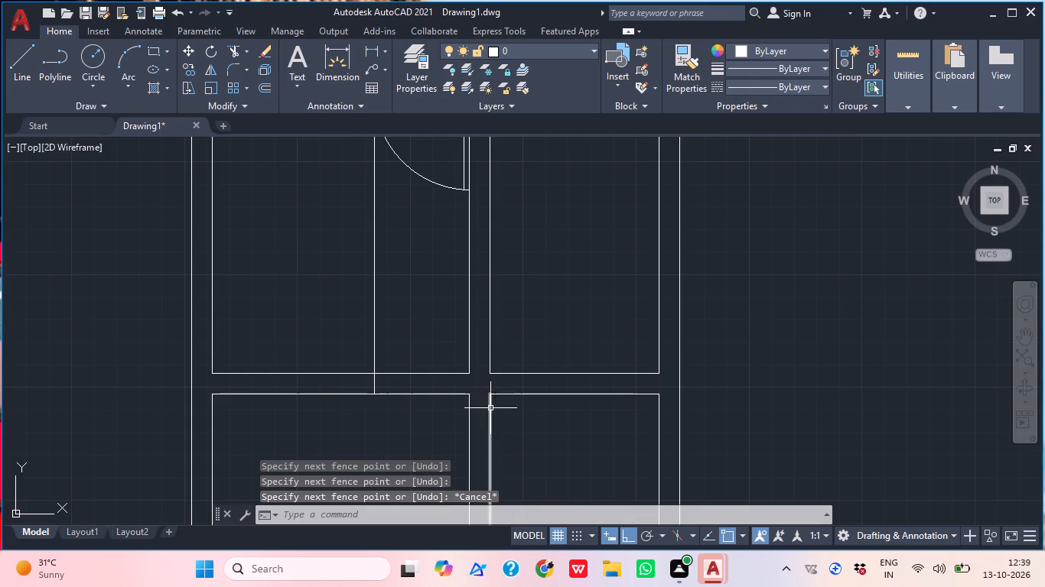
Extend the lower cross wall's bottom face line across the vertical partition to the partition's right face.
type("EX")
key("space")
left_click(463, 409)
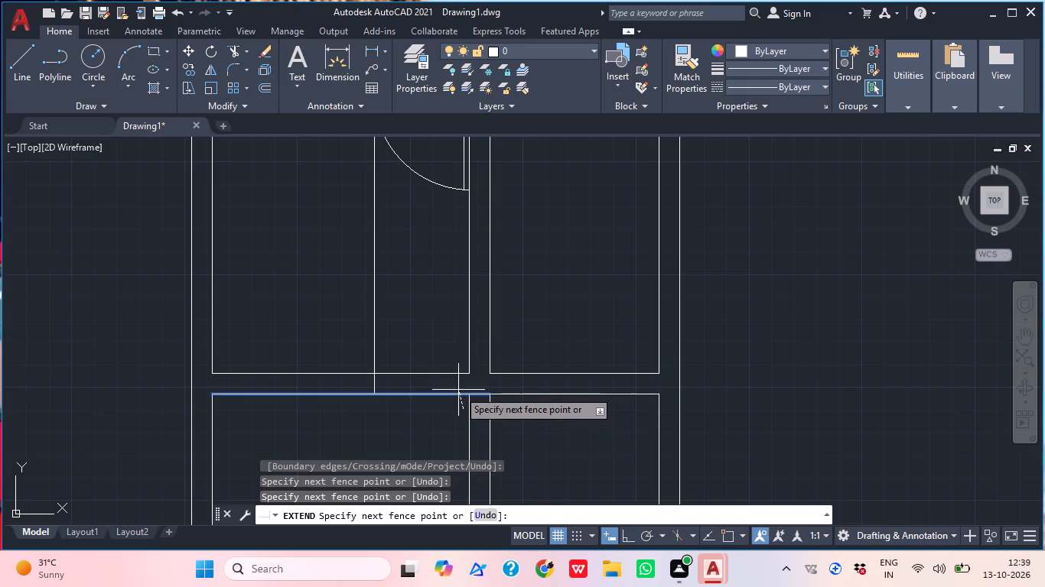
left_click(458, 390)
key("Escape")
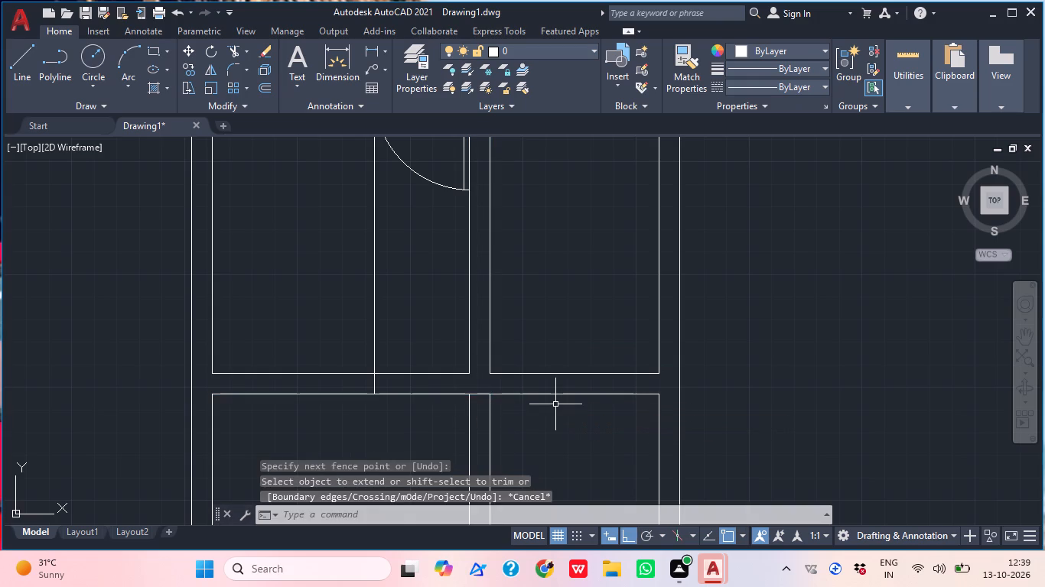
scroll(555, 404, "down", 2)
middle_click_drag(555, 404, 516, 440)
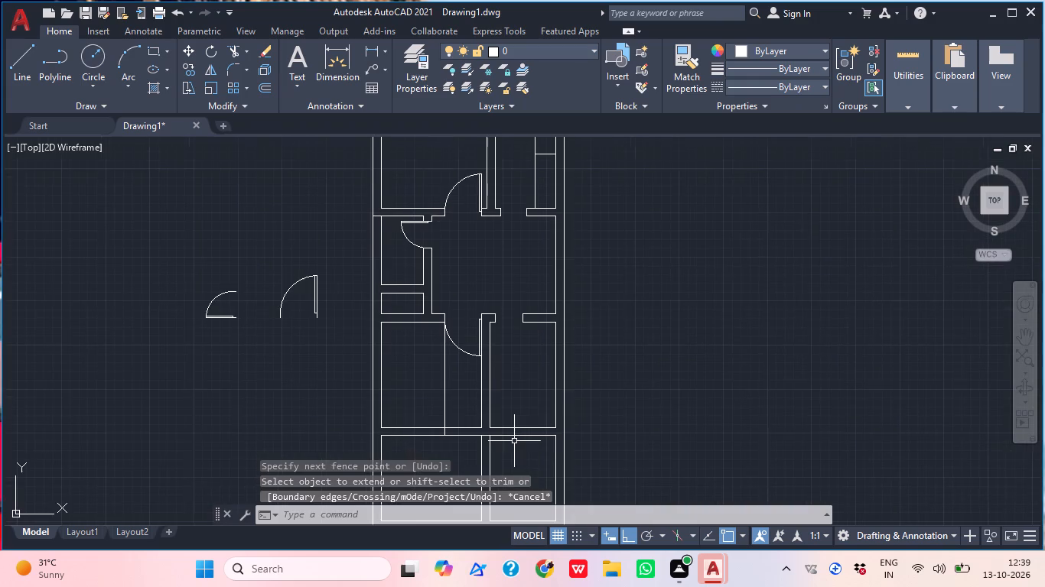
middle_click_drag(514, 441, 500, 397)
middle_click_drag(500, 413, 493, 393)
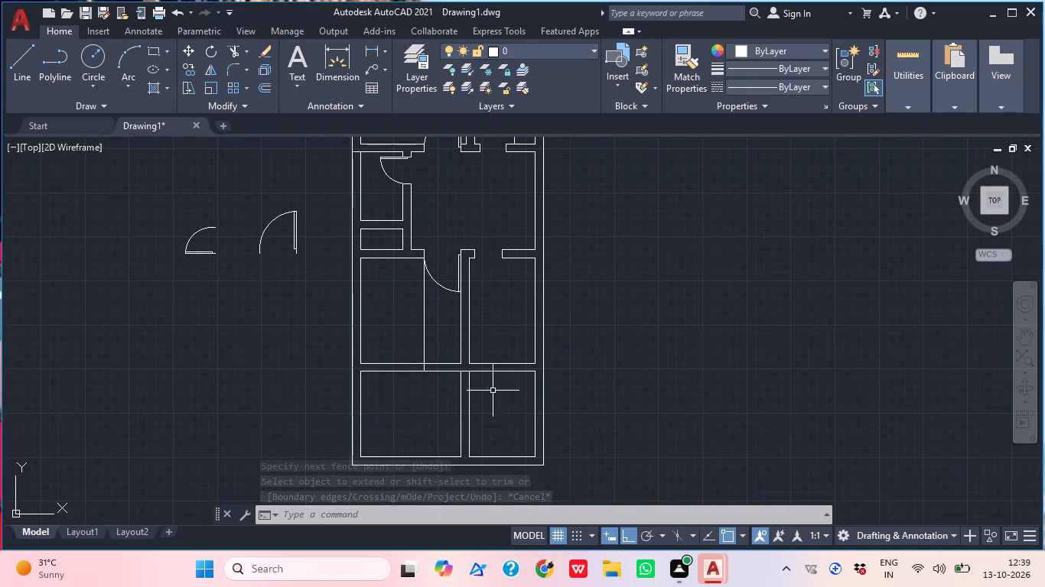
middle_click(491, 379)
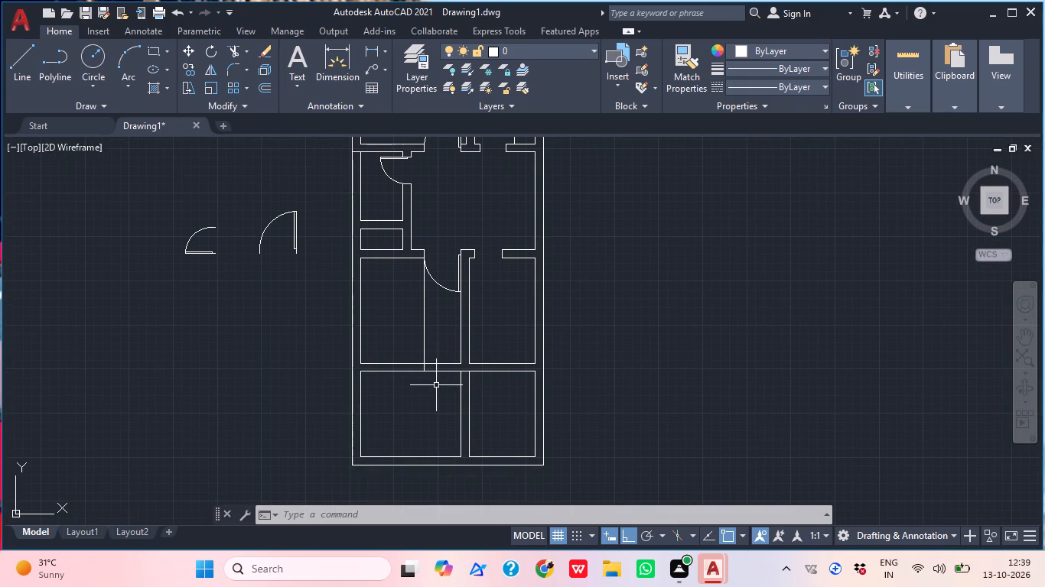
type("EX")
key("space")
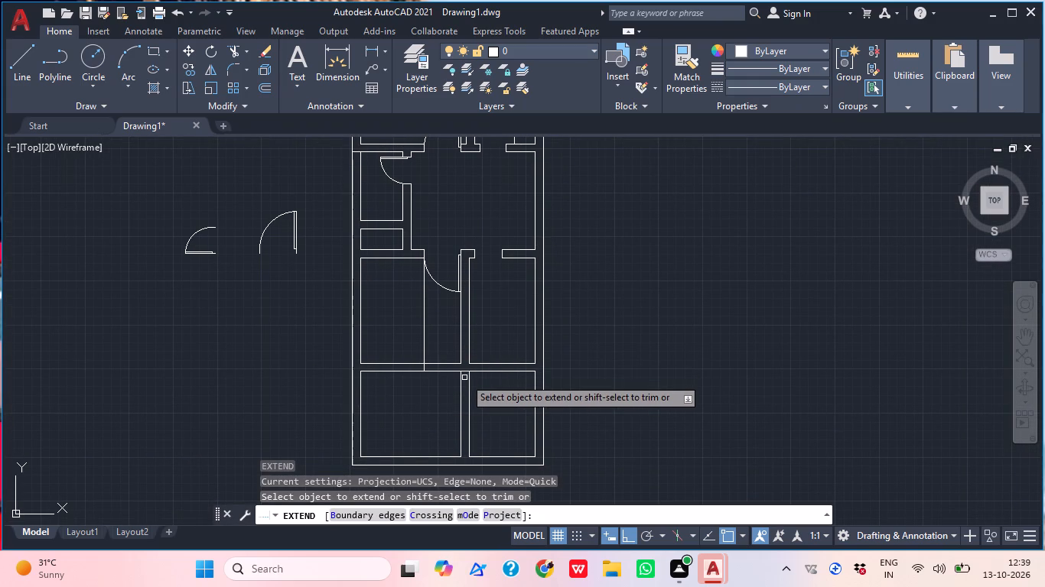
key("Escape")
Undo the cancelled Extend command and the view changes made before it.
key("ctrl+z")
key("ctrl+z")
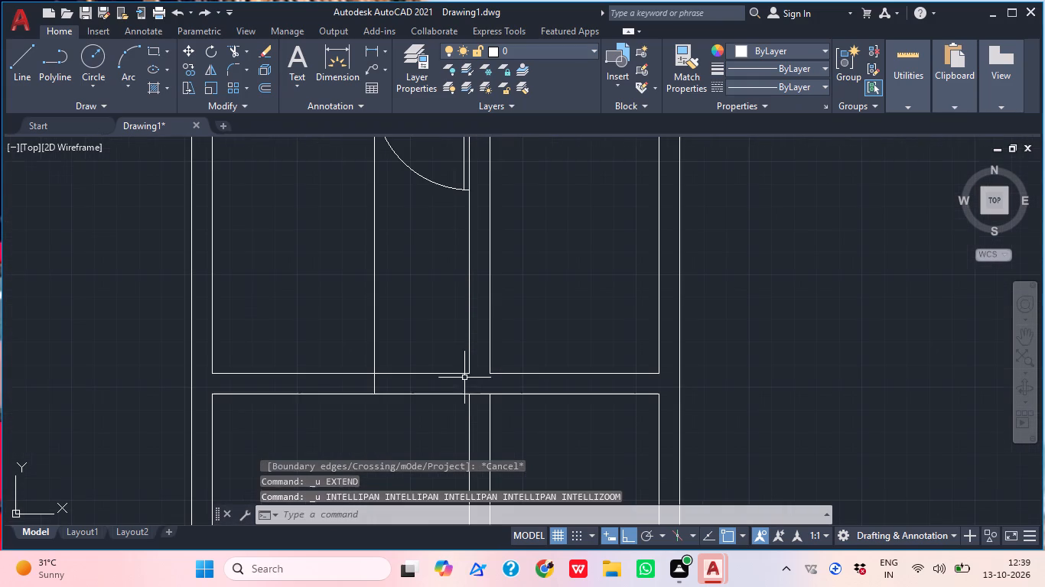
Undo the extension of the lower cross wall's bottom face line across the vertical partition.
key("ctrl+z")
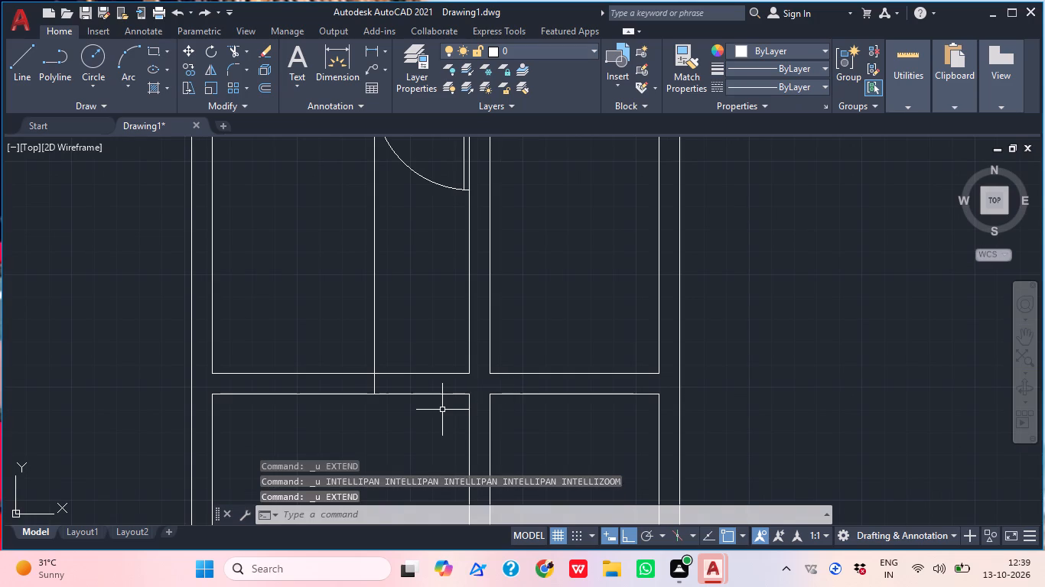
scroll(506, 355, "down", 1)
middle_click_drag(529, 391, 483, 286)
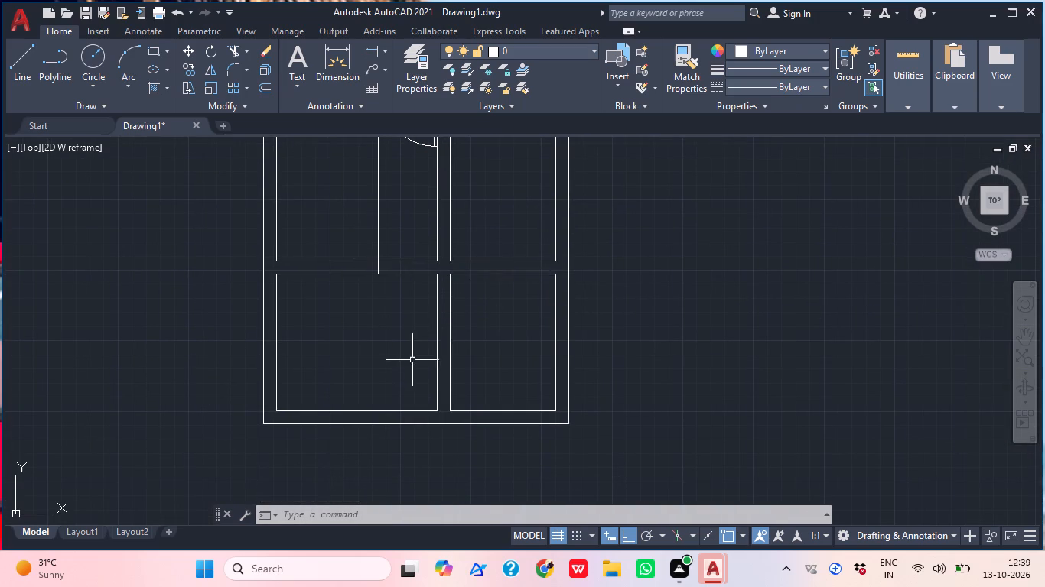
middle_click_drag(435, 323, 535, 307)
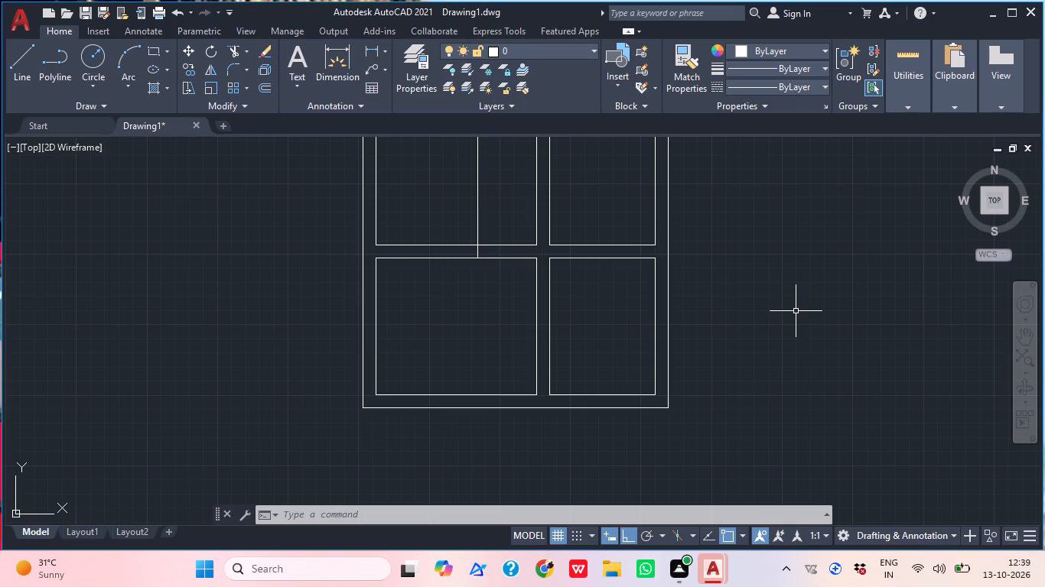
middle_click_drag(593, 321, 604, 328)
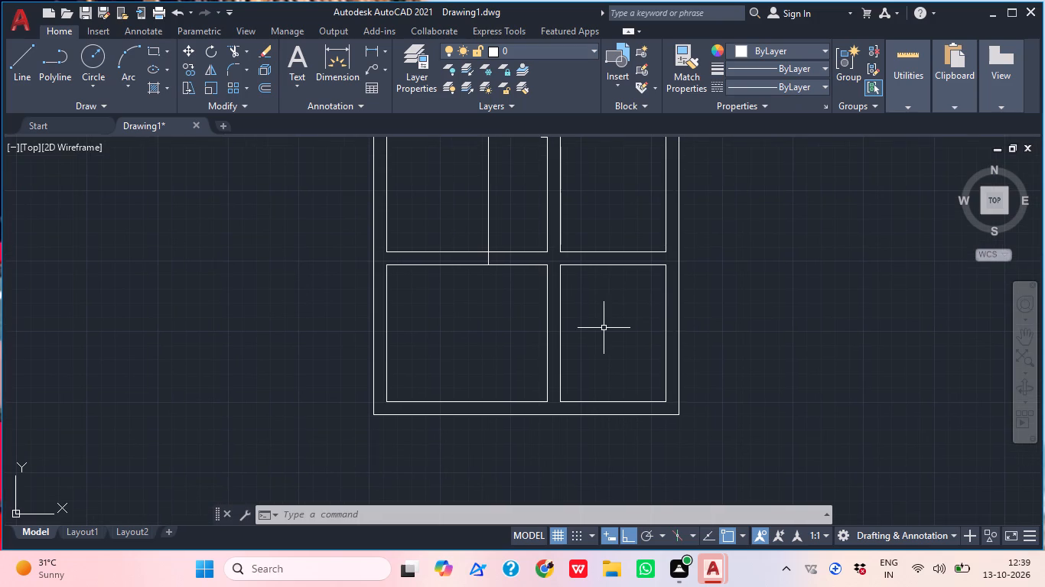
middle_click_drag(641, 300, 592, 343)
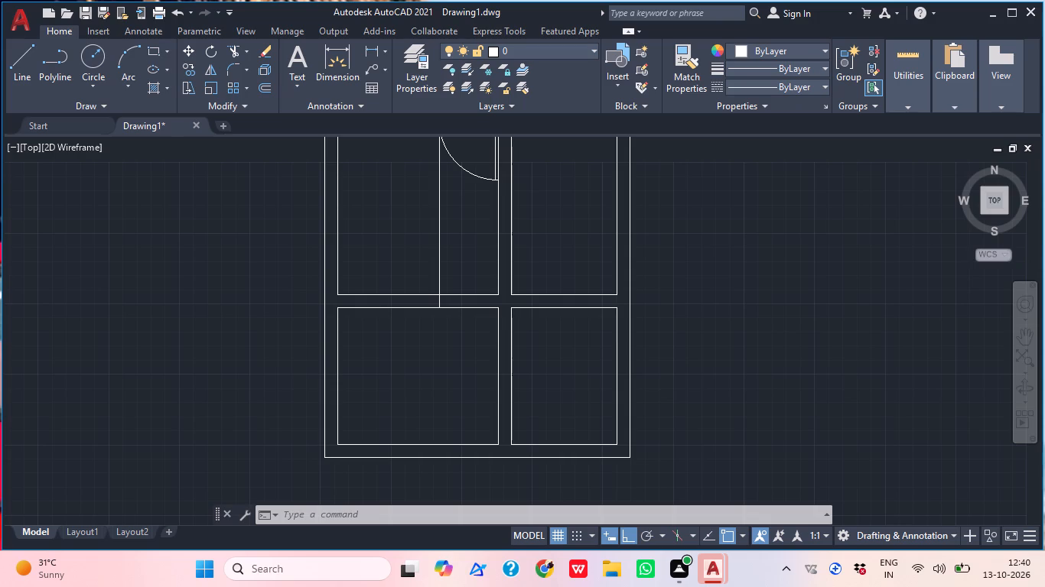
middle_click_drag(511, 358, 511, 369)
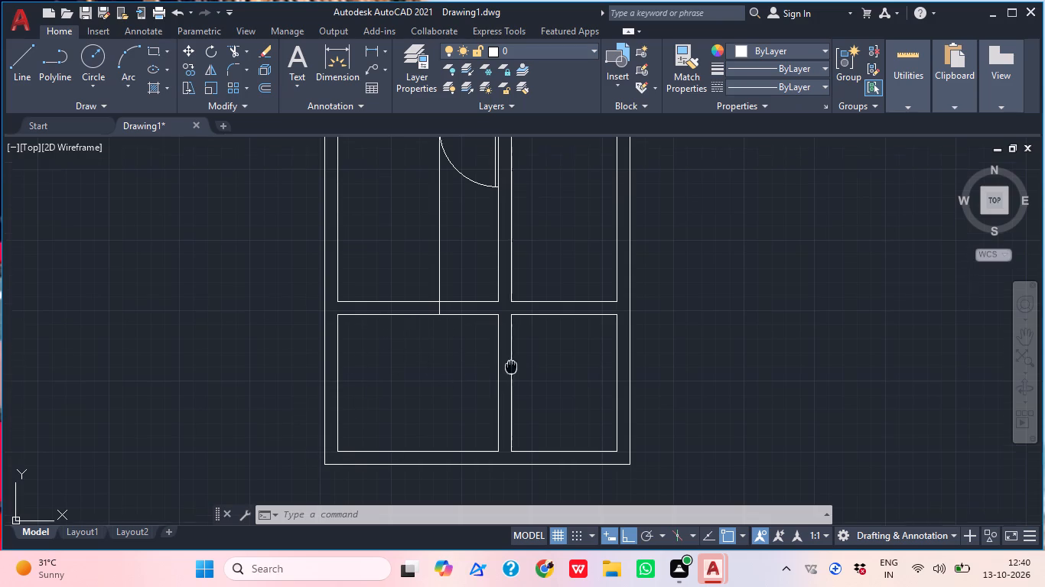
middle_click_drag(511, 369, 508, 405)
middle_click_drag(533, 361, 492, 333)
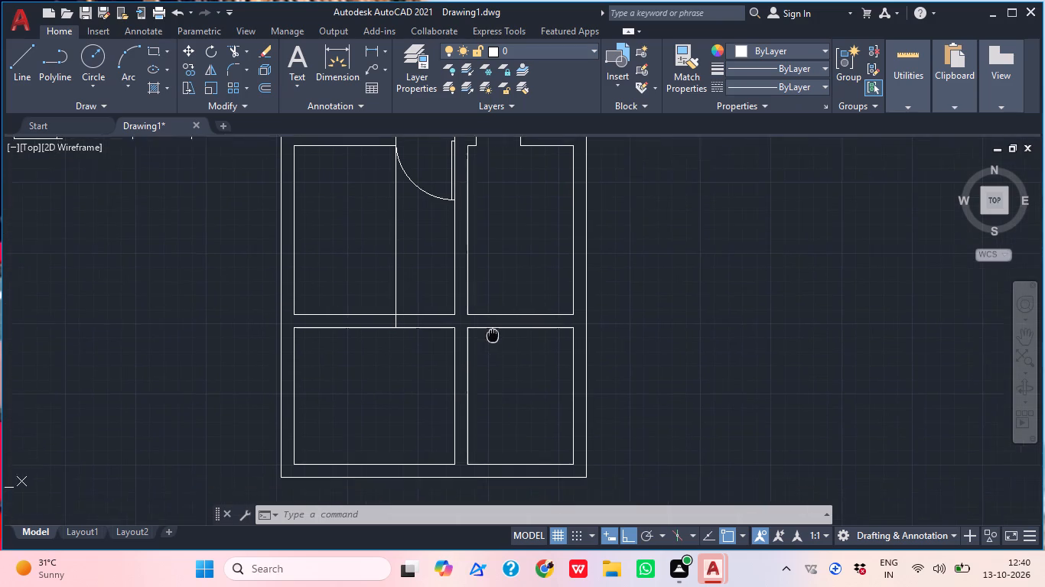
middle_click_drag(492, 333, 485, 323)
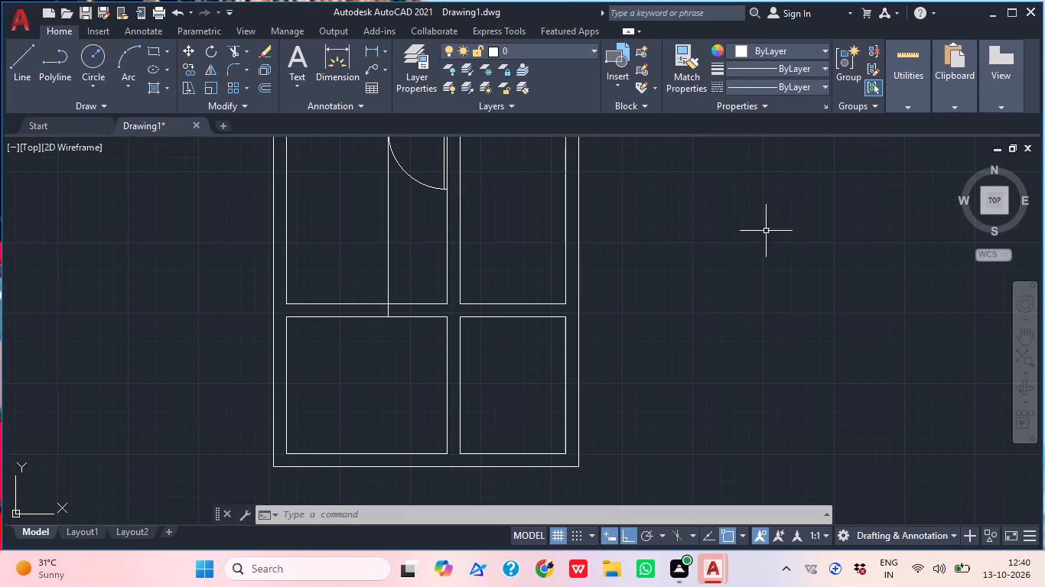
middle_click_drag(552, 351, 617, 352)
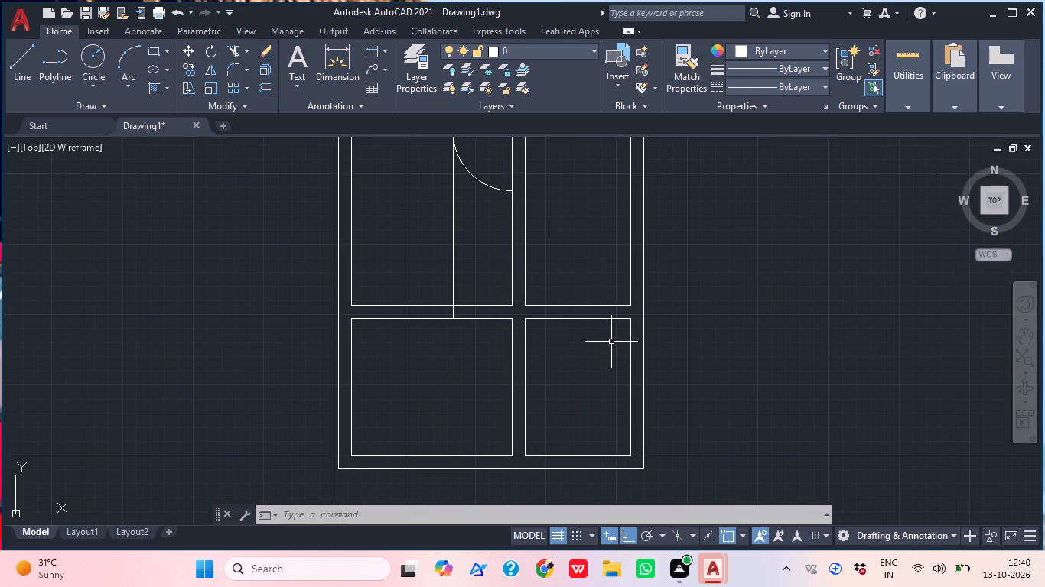
Extend the lower cross wall's bottom face line across the vertical partition to the partition's right face.
scroll(559, 358, "down", 1)
middle_click_drag(559, 358, 527, 388)
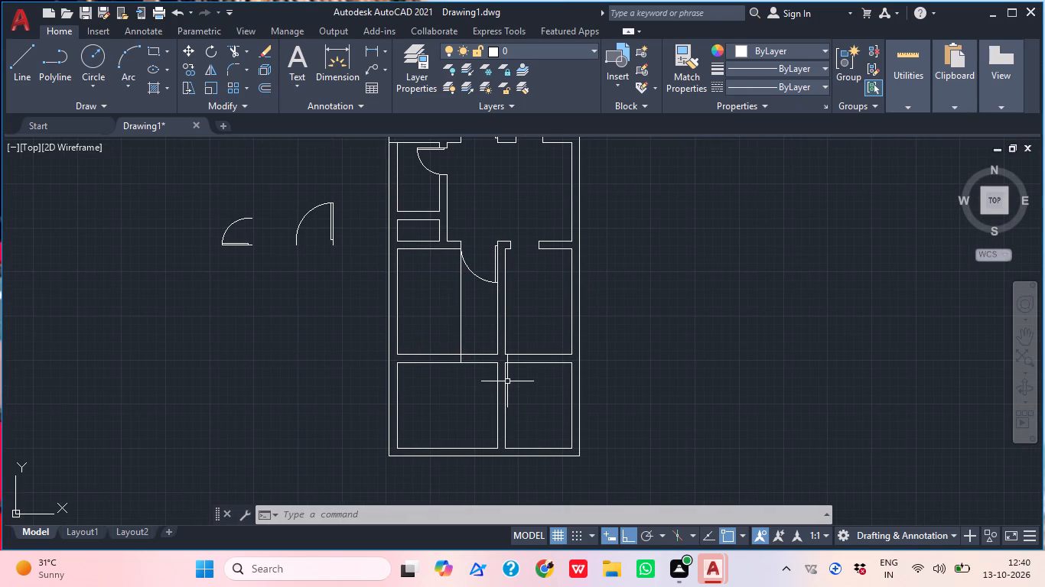
type("EX")
key("space")
left_click(488, 362)
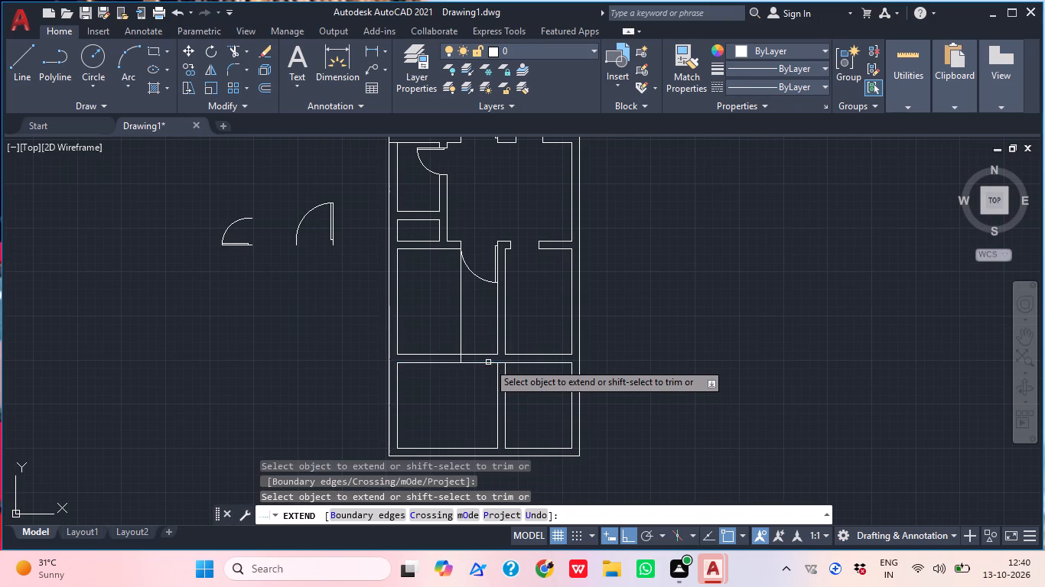
scroll(510, 352, "up", 1)
middle_click_drag(558, 368, 562, 348)
key("Escape")
Trim away both lines of the vertical partition between the two bottom rooms, below the lower cross wall.
key("t")
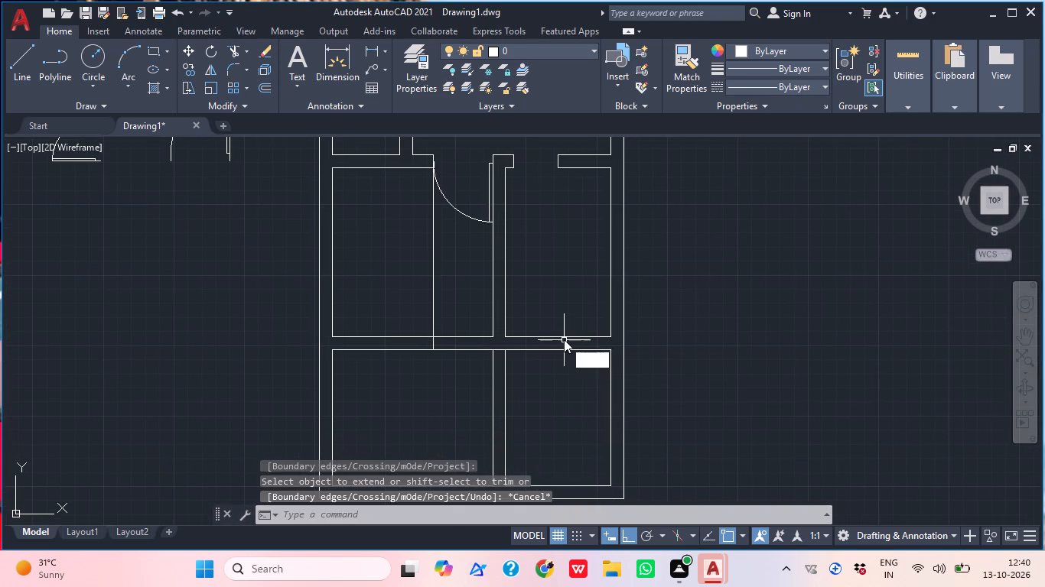
type("R")
key("space")
left_click_drag(542, 420, 533, 421)
left_click(435, 398)
middle_click_drag(552, 401, 595, 430)
scroll(565, 415, "up", 1)
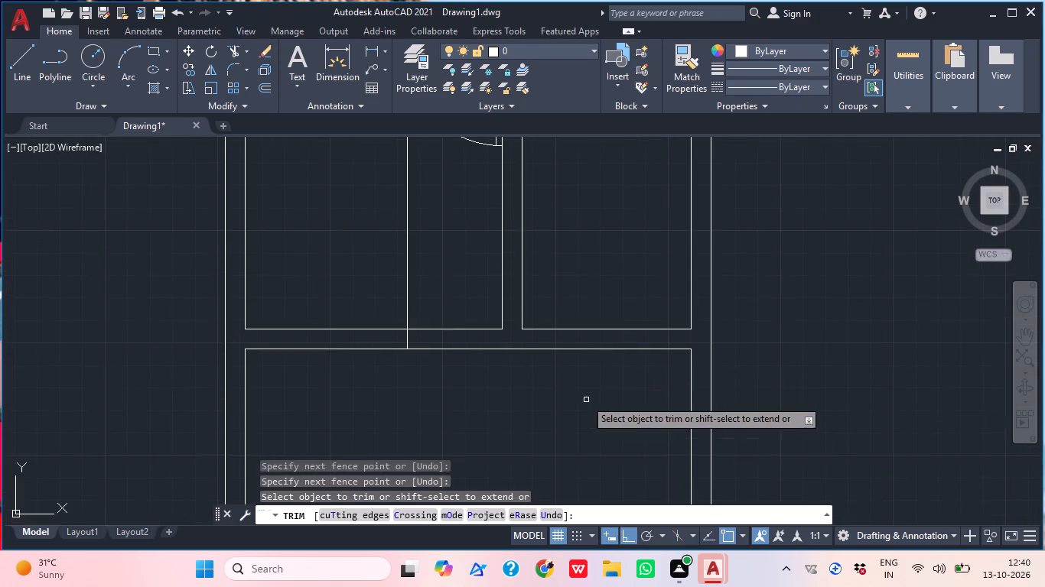
middle_click_drag(470, 376, 496, 424)
key("Escape")
Extend the vertical partition's left face line down to the lower cross wall's bottom face.
type("EX")
key("space")
left_click(529, 367)
key("Escape")
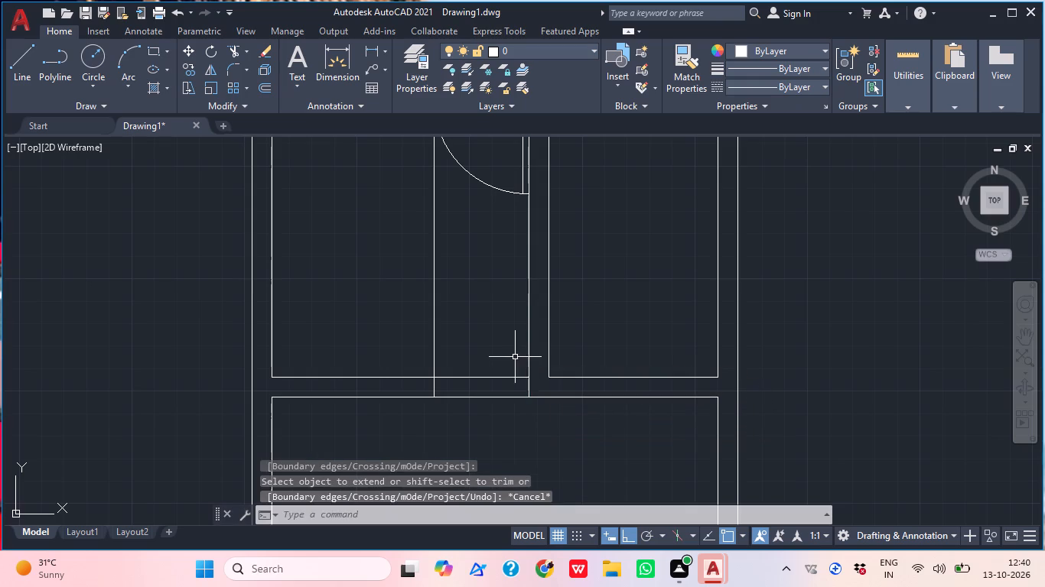
Trim the lower cross wall's upper face between the guide line and partition, and the guide above the wall, leaving a short jamb.
type("TR")
key("space")
left_click(499, 378)
scroll(508, 327, "down", 2)
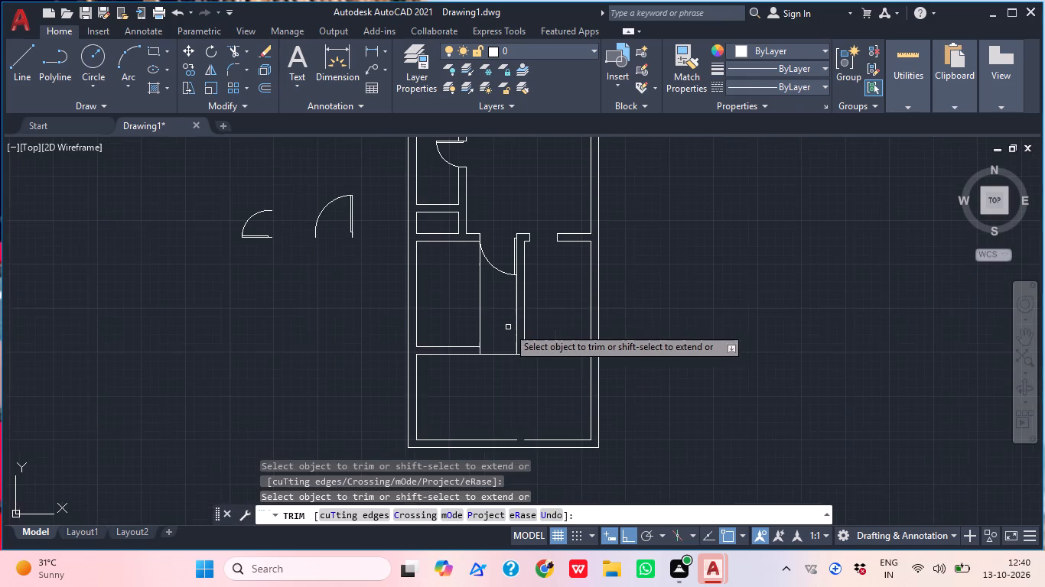
middle_click_drag(549, 351, 516, 377)
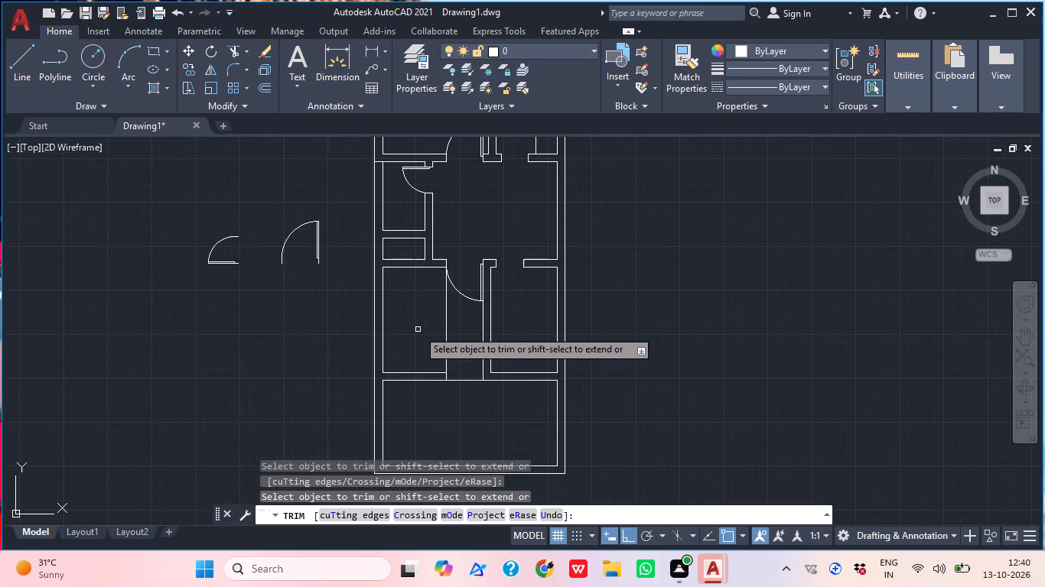
left_click(426, 334)
left_click(459, 335)
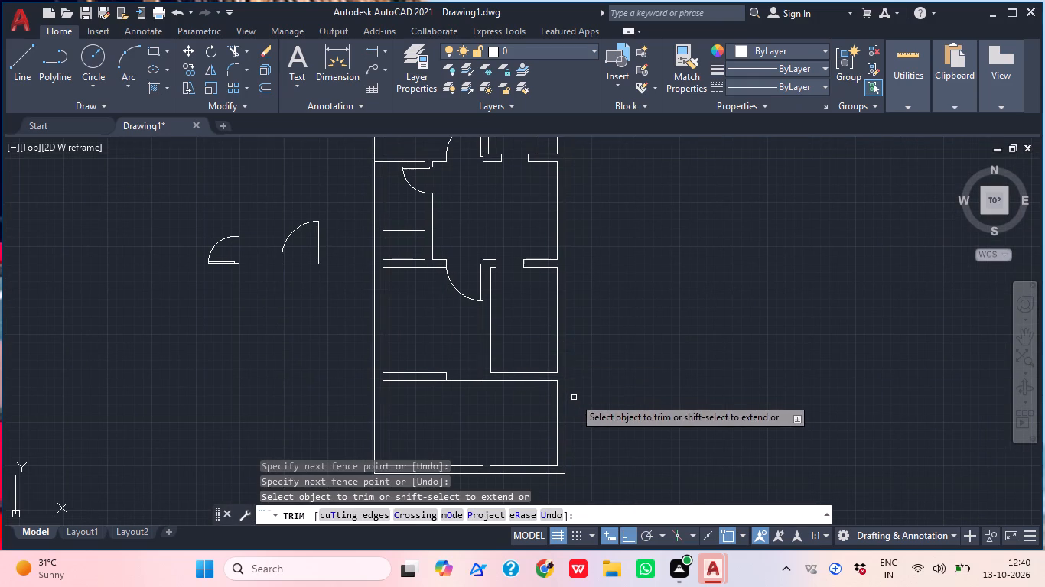
middle_click_drag(646, 397, 562, 381)
key("Escape")
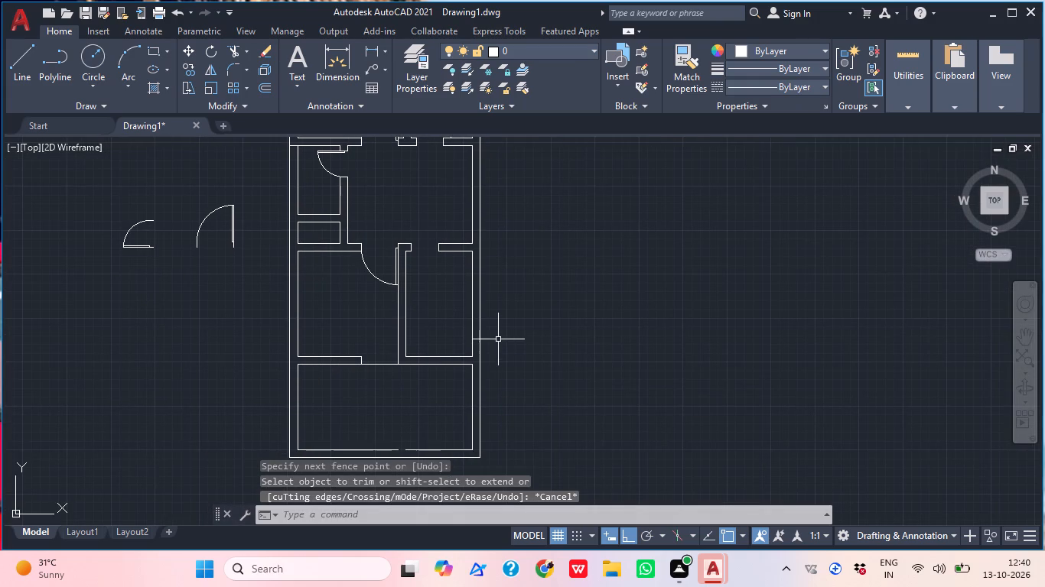
Draw a vertical guide line about 13' long from the right-hand opening's right jamb down past the lower cross wall.
type("L")
key("space")
left_click(442, 255)
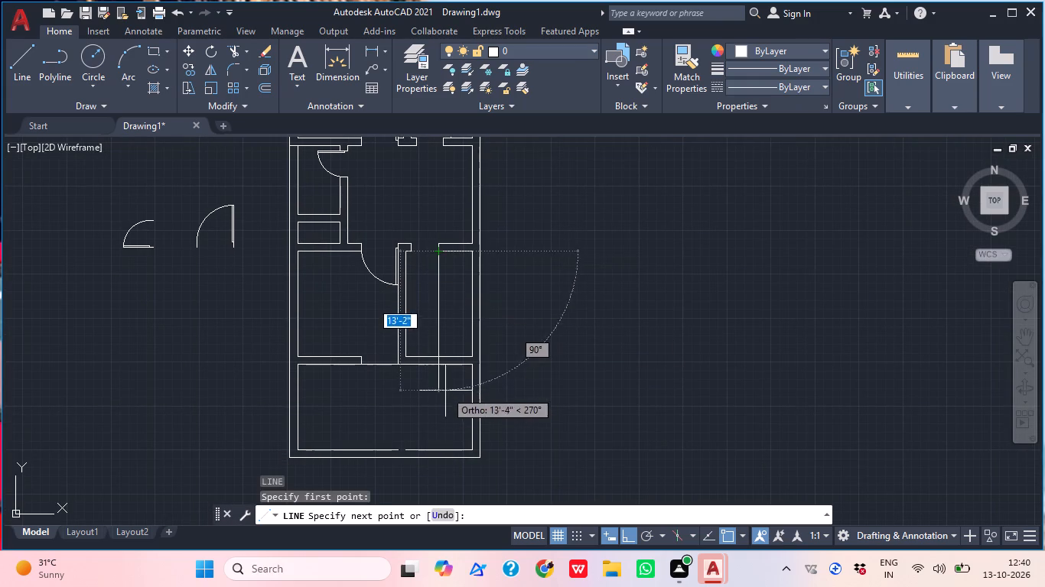
left_click(446, 386)
key("Escape")
Trim the cross wall's upper face between the partition and right guide line, and the guide above and below the wall, leaving a jamb.
type("TR")
key("space")
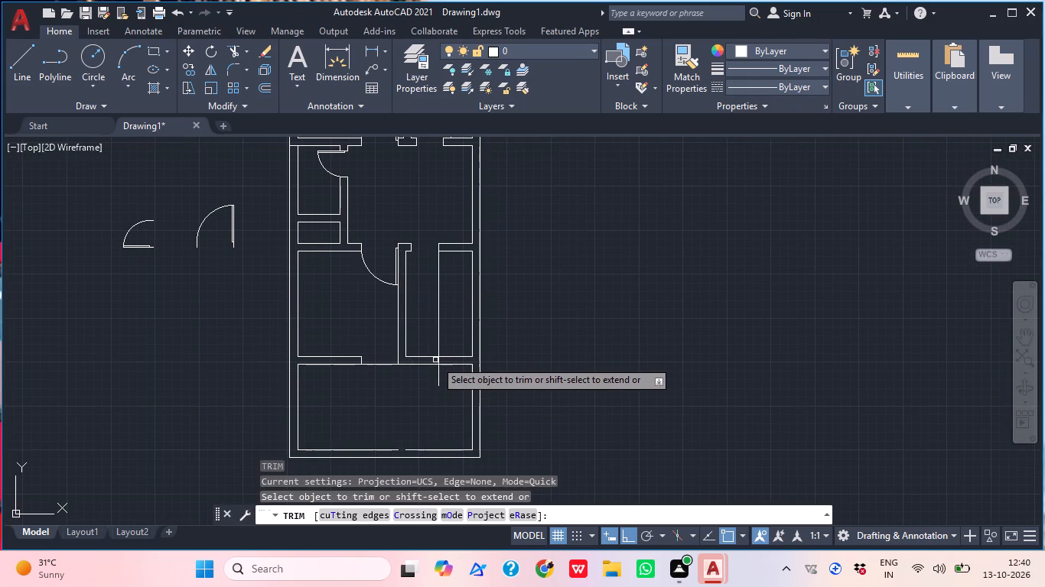
scroll(434, 356, "up", 1)
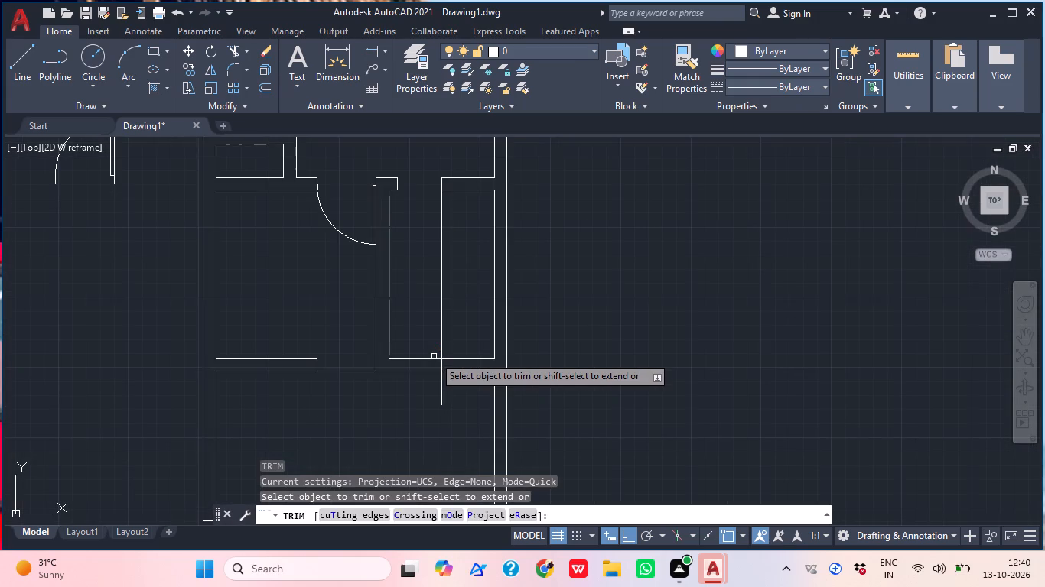
left_click(420, 358)
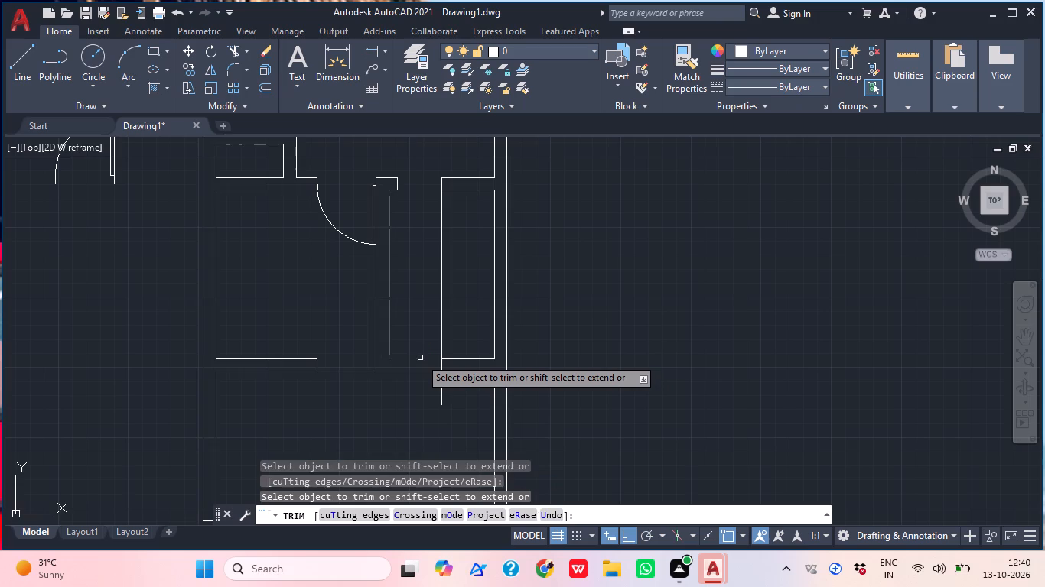
left_click(462, 260)
left_click(431, 261)
left_click(443, 389)
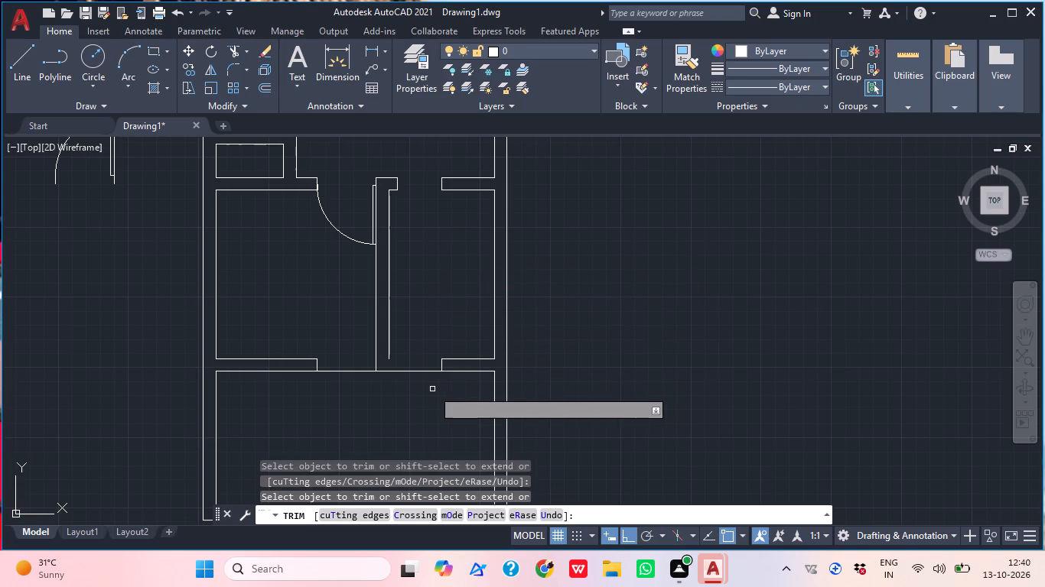
key("Escape")
Extend the vertical partition's right face line down to the lower cross wall's bottom face.
type("EX")
key("space")
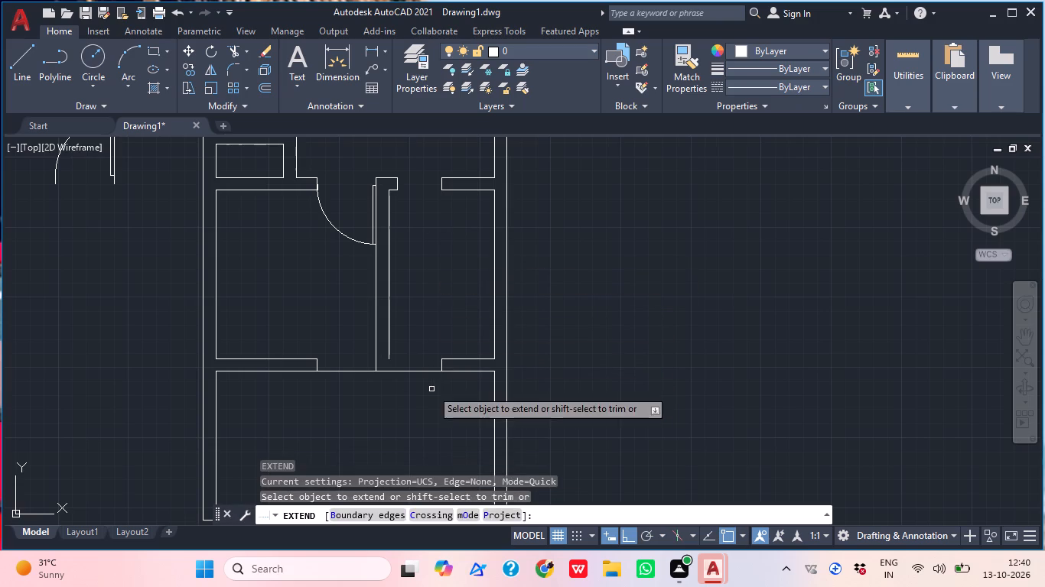
left_click(402, 343)
left_click(378, 336)
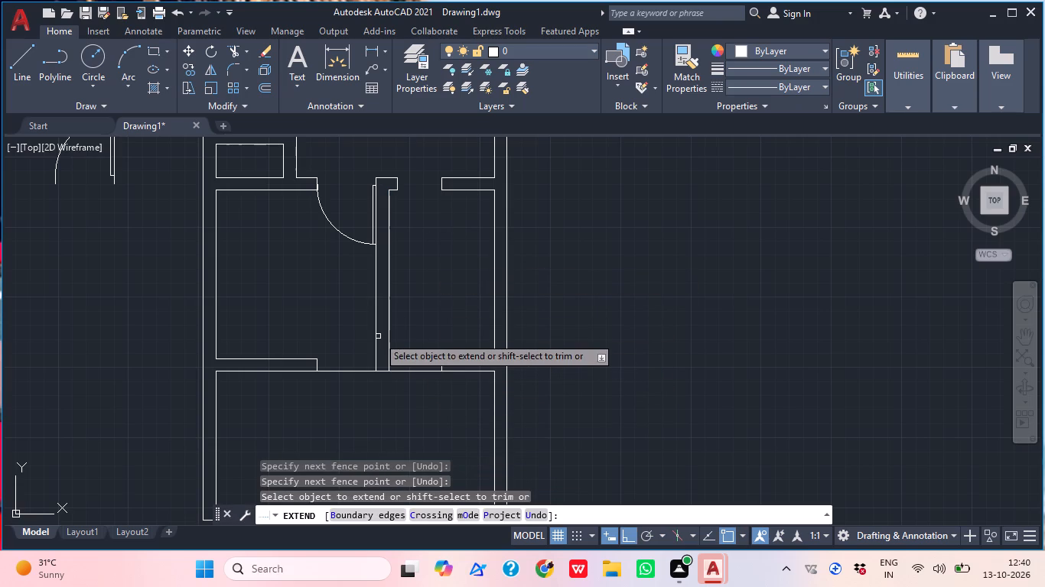
key("Escape")
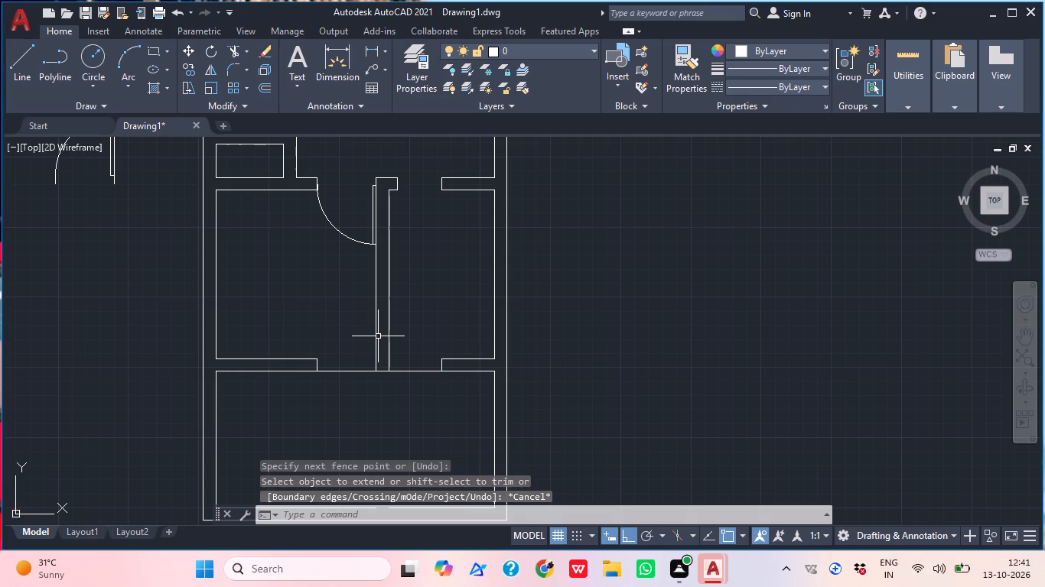
Extend the bottom outer wall's inner face line to close the gap left by the removed partition.
middle_click_drag(490, 388, 543, 414)
middle_click_drag(496, 416, 490, 409)
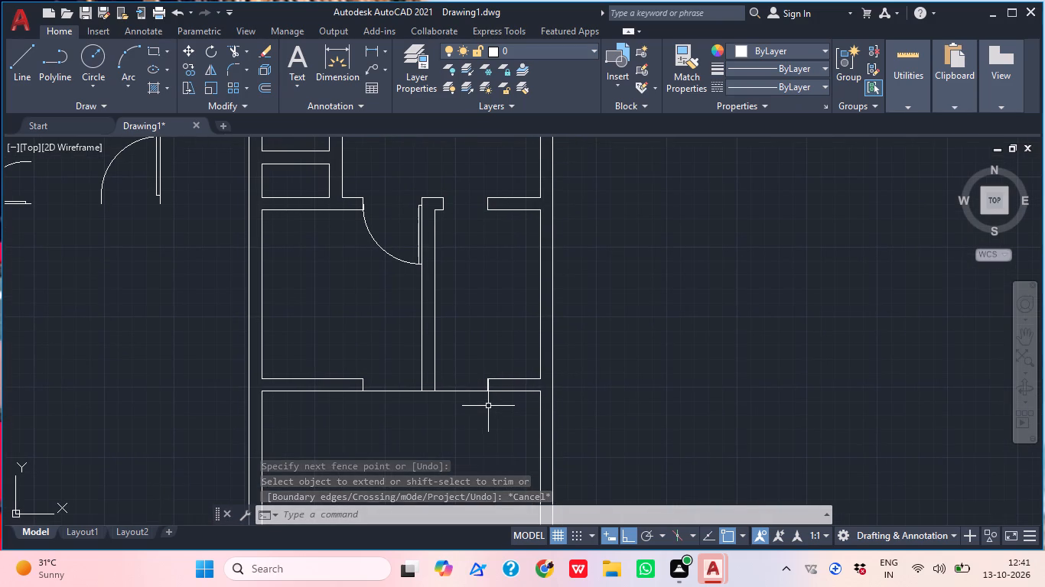
middle_click_drag(498, 413, 500, 360)
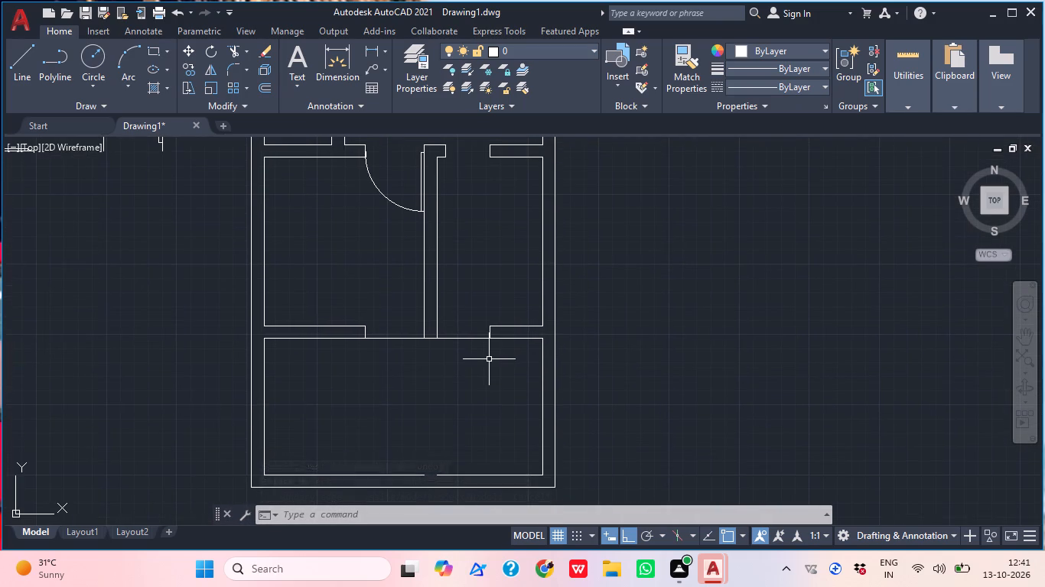
type("EX")
key("space")
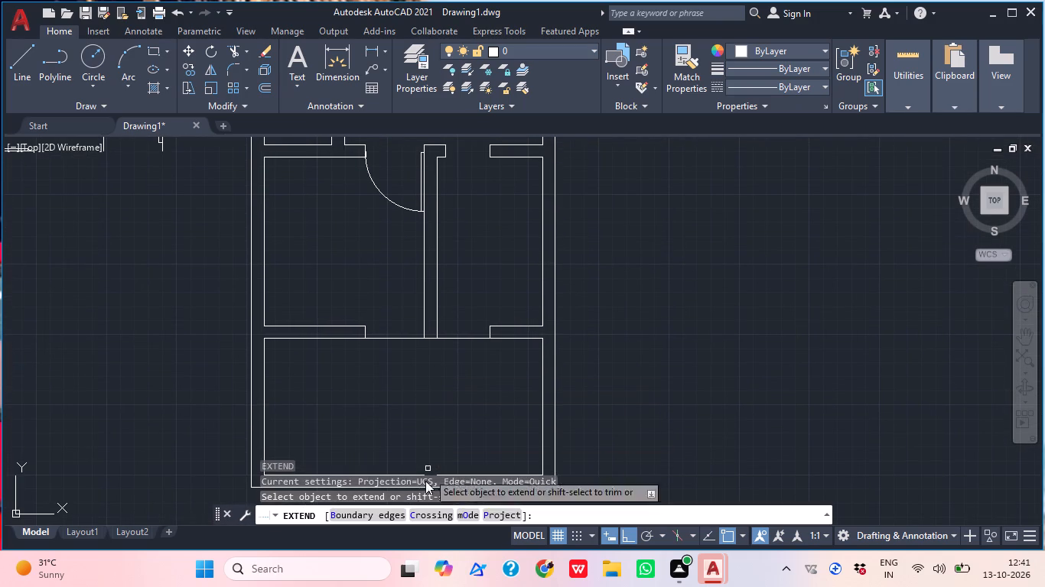
middle_click_drag(458, 427, 499, 283)
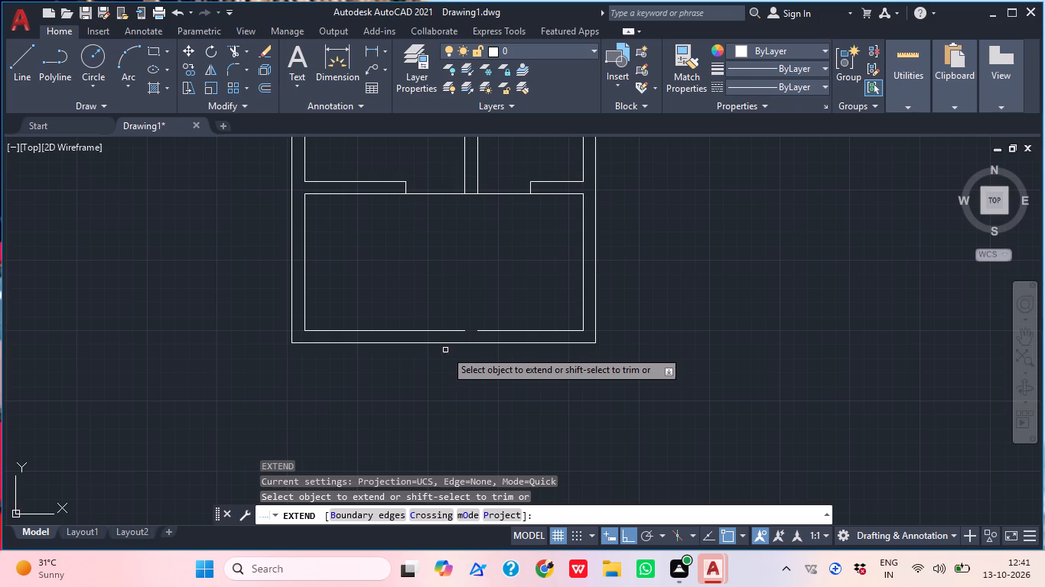
left_click(451, 332)
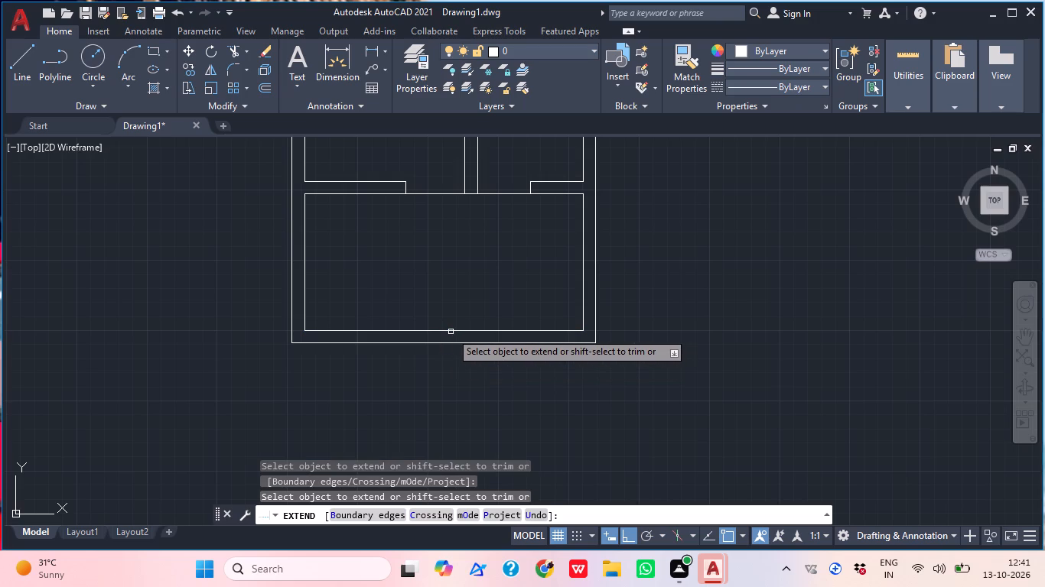
key("Escape")
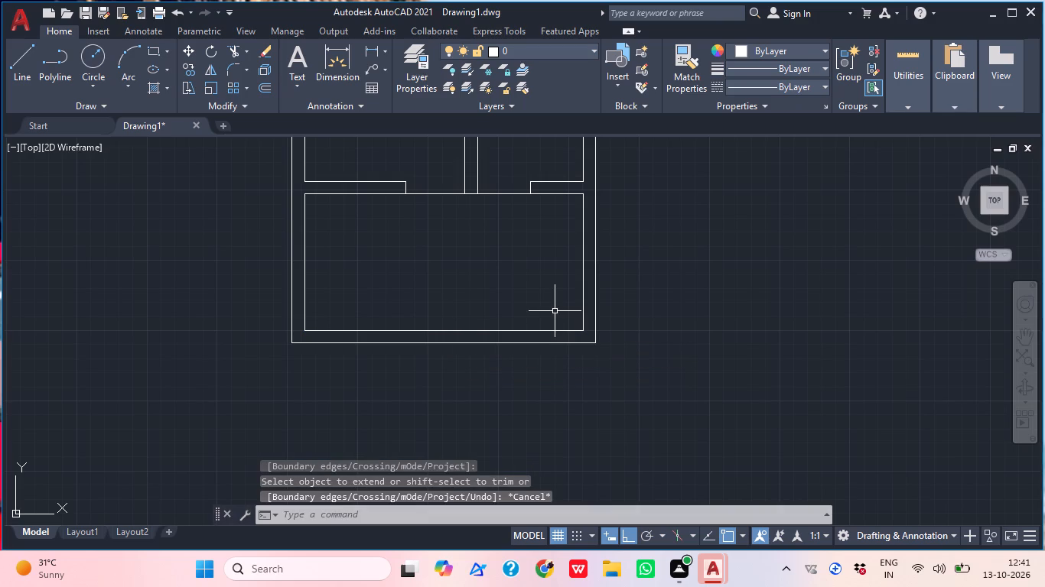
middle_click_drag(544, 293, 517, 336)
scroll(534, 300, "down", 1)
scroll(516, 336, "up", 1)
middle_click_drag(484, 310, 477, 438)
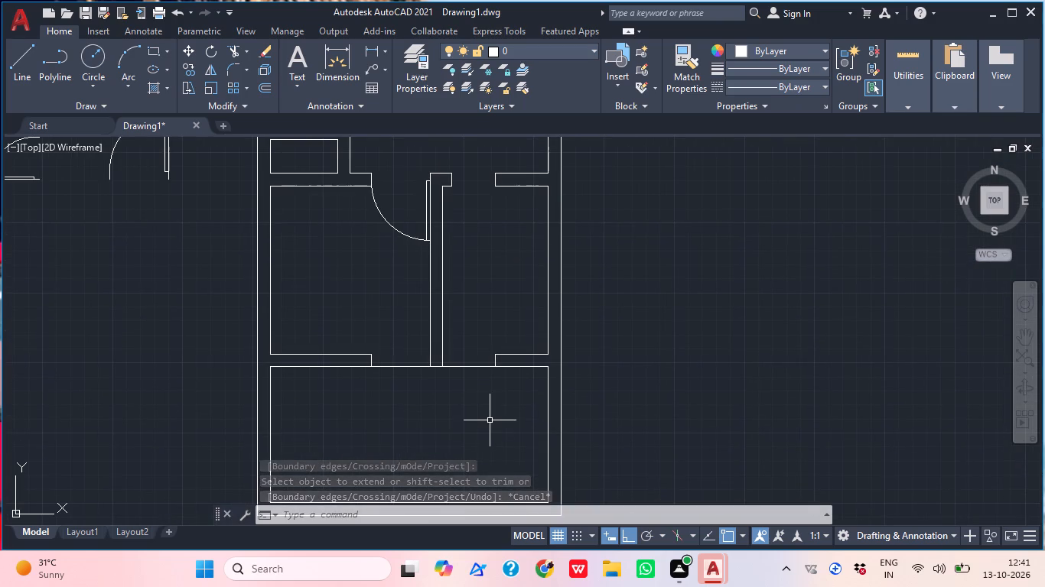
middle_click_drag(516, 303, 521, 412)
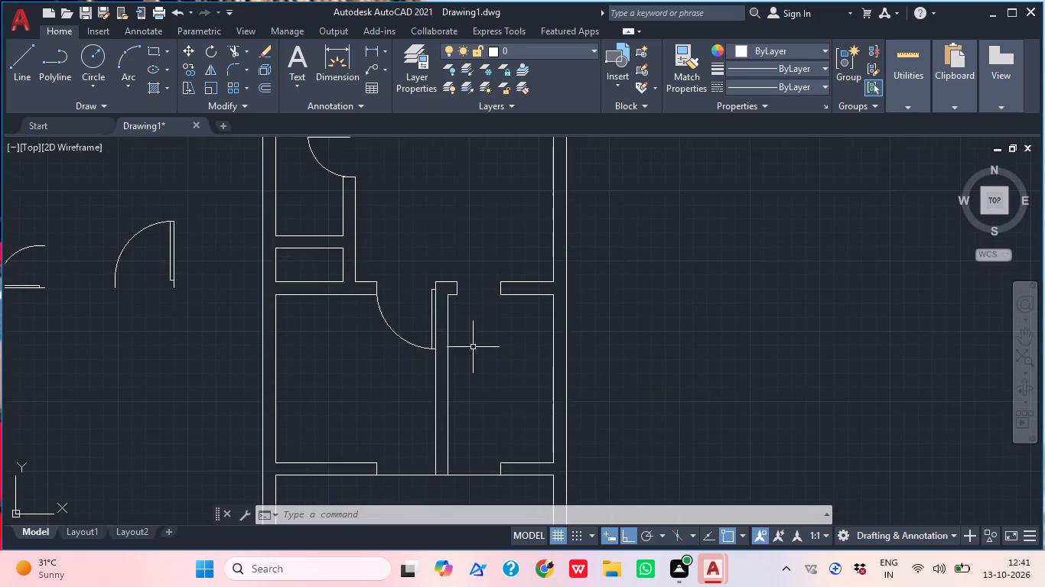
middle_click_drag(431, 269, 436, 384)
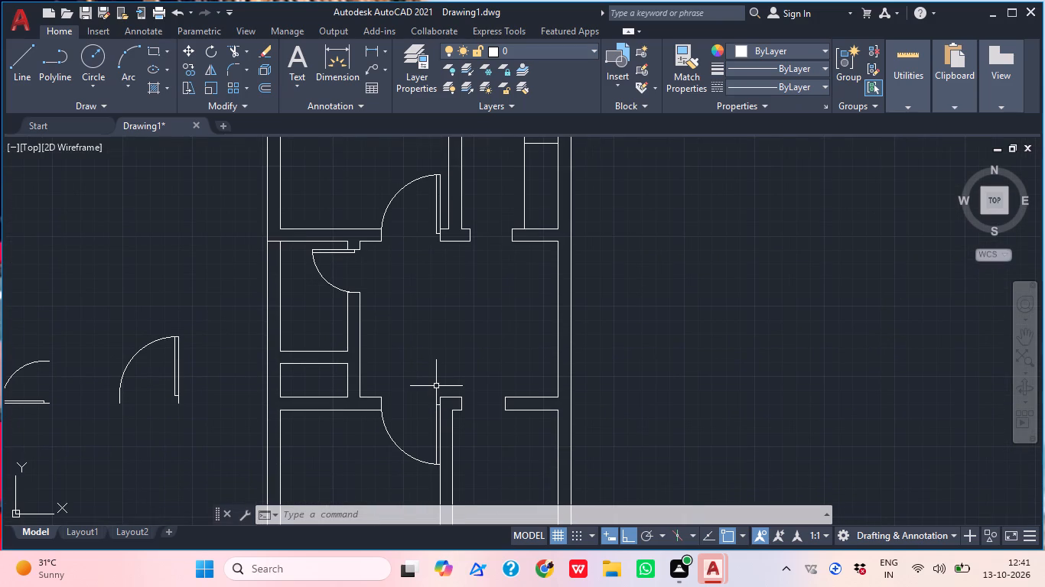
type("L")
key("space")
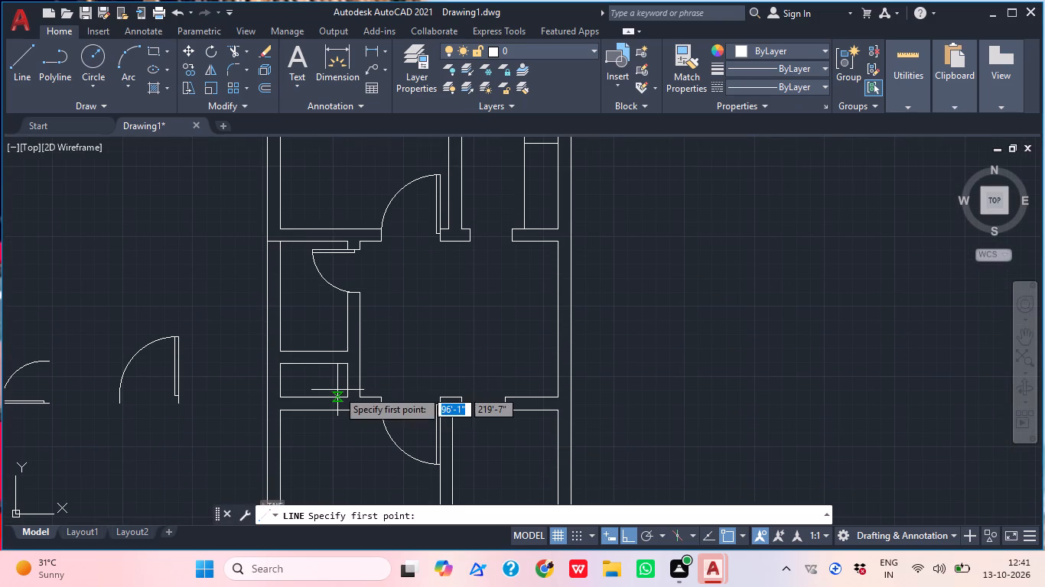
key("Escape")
Load the ACAD_ISO02W100 ISO dash linetype and make it the current linetype.
left_click(815, 91)
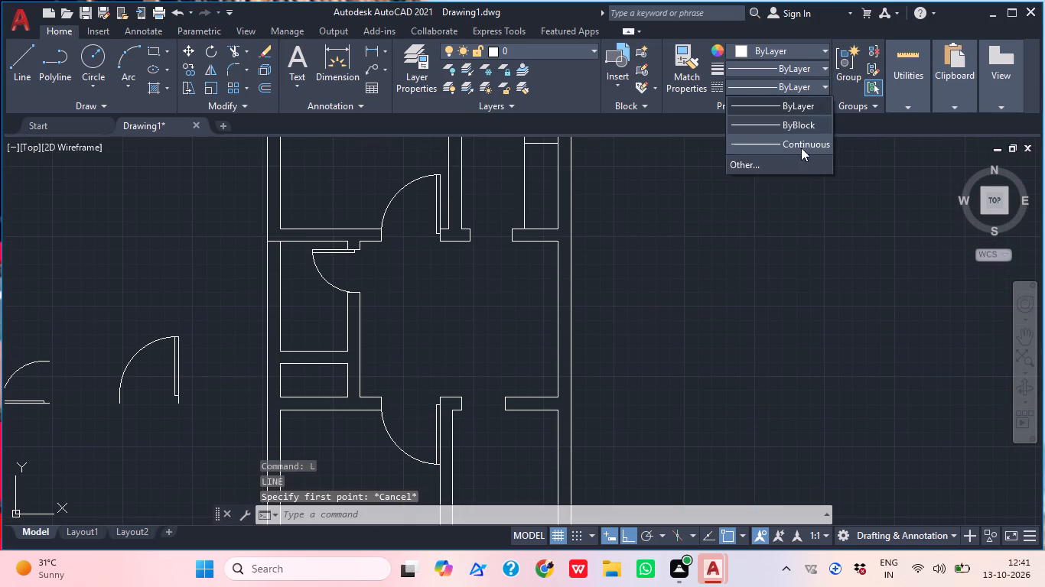
left_click(785, 167)
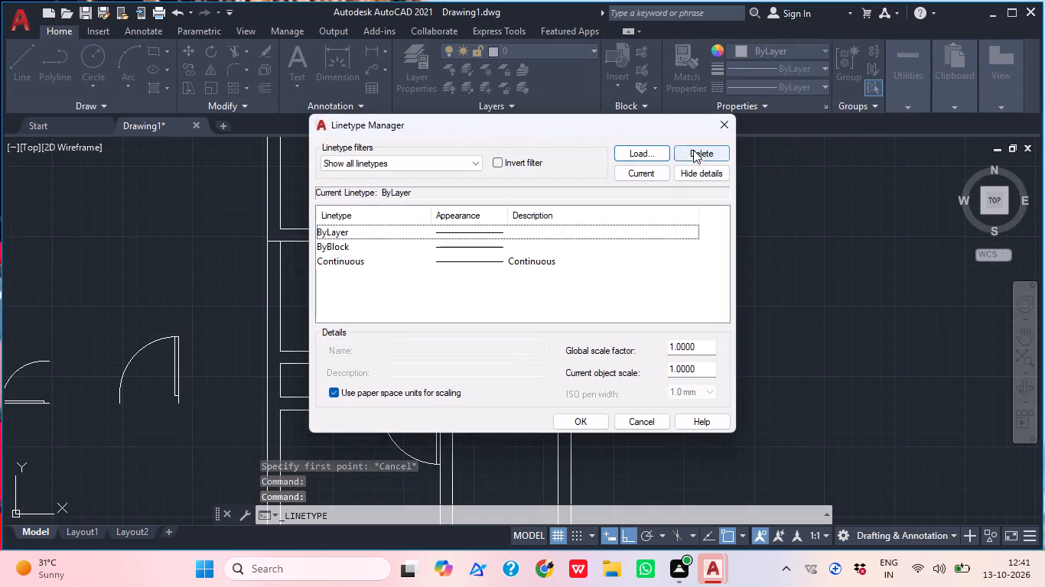
left_click(645, 153)
left_click(552, 251)
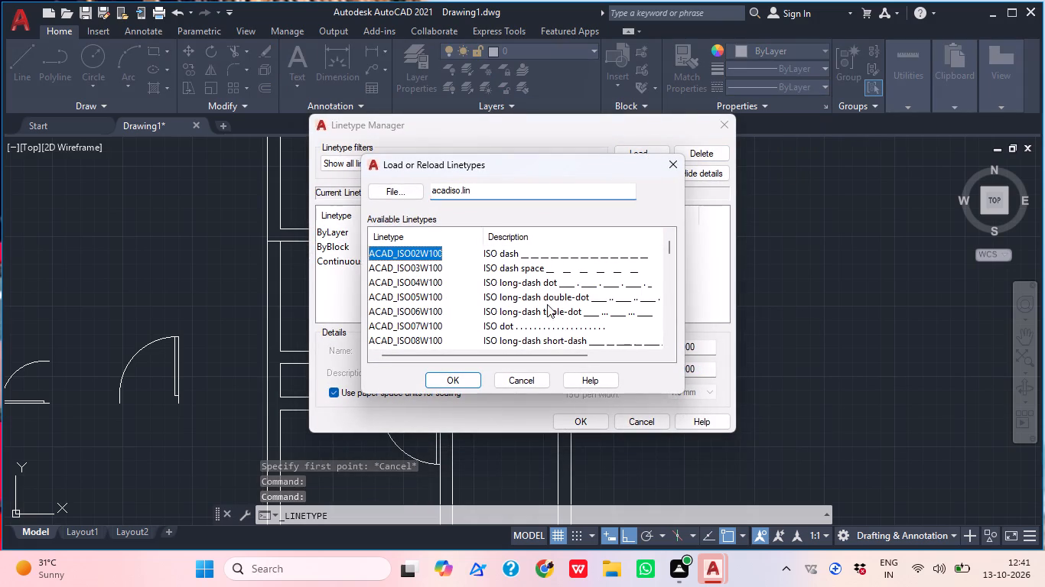
left_click(467, 388)
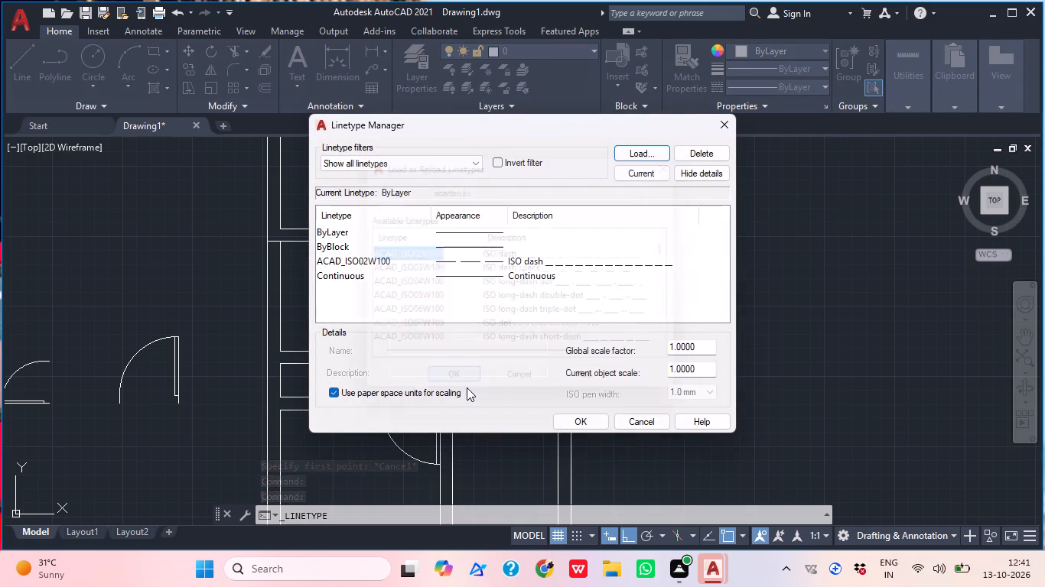
left_click(475, 261)
left_click(573, 420)
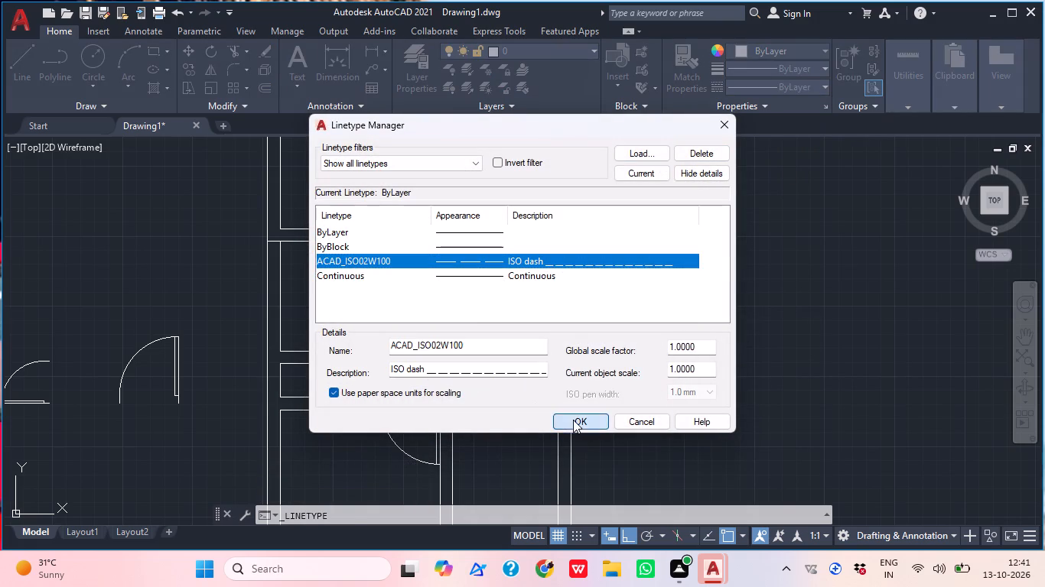
left_click(817, 79)
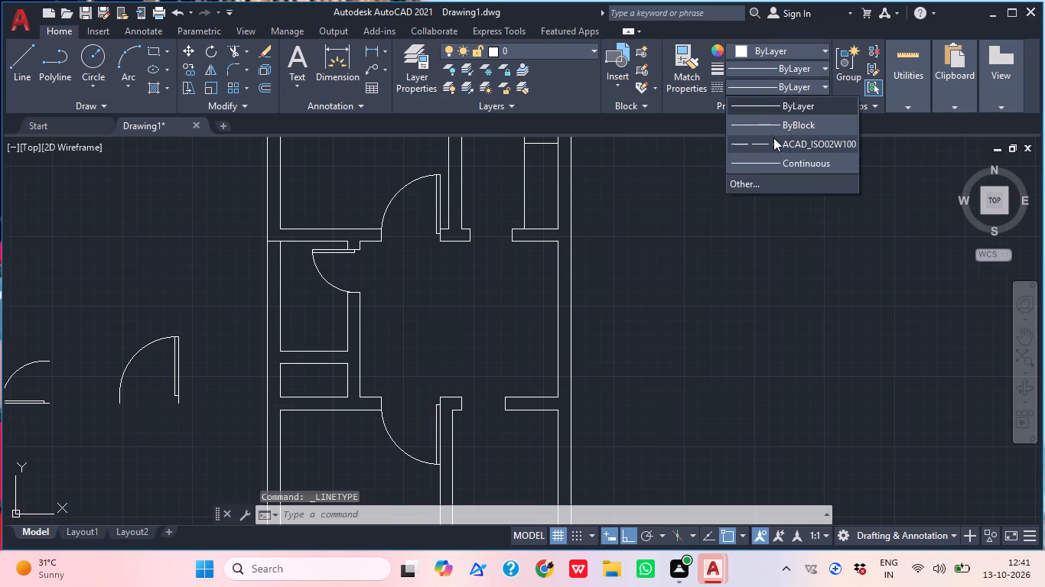
left_click(770, 139)
Draw two crossing dashed diagonals between opposite corners of the small rectangle below the bathroom.
type("L")
key("space")
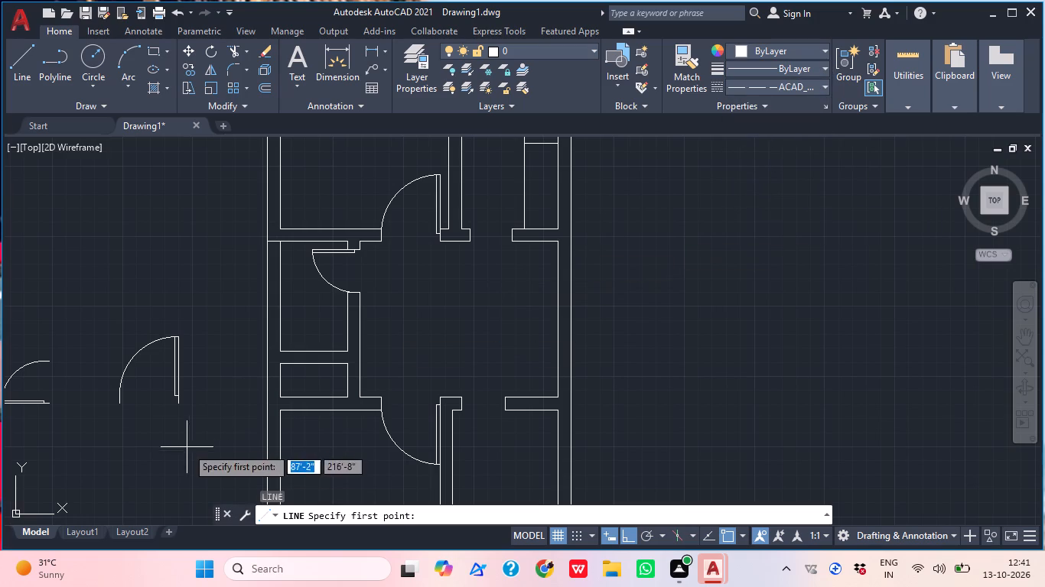
left_click(277, 394)
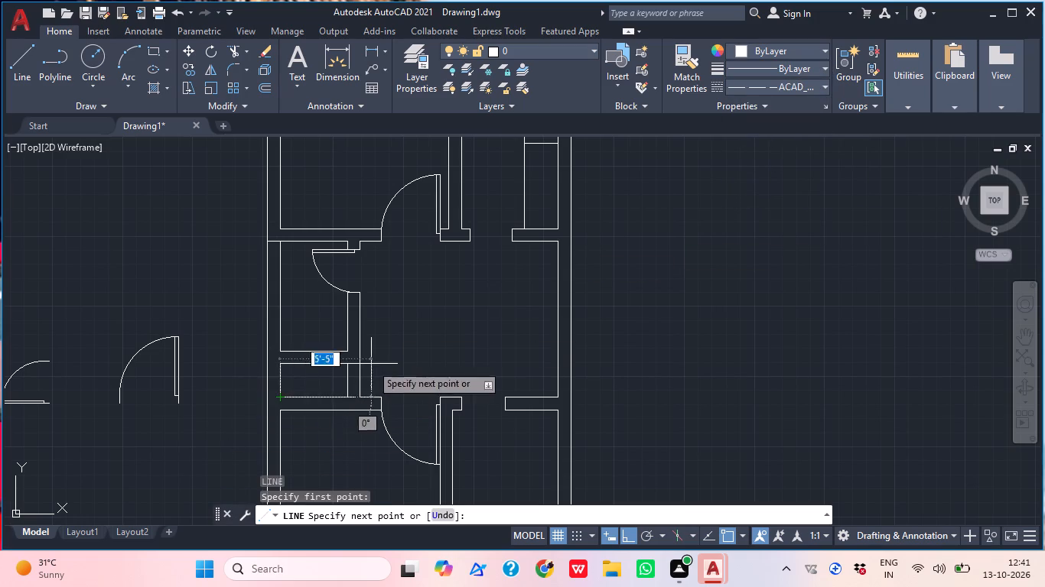
left_click(347, 368)
key("Escape")
type("L")
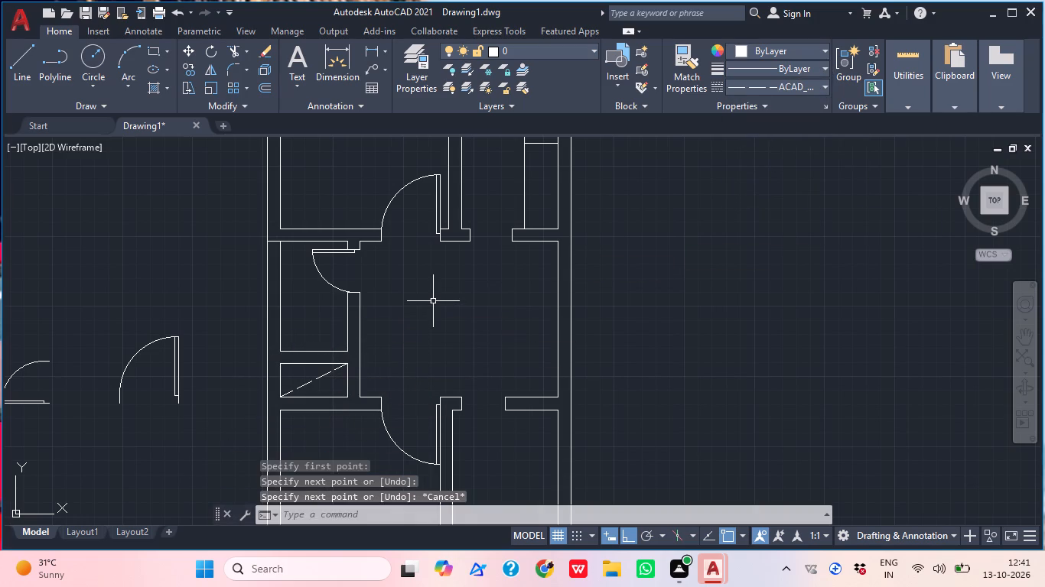
key("space")
left_click(282, 362)
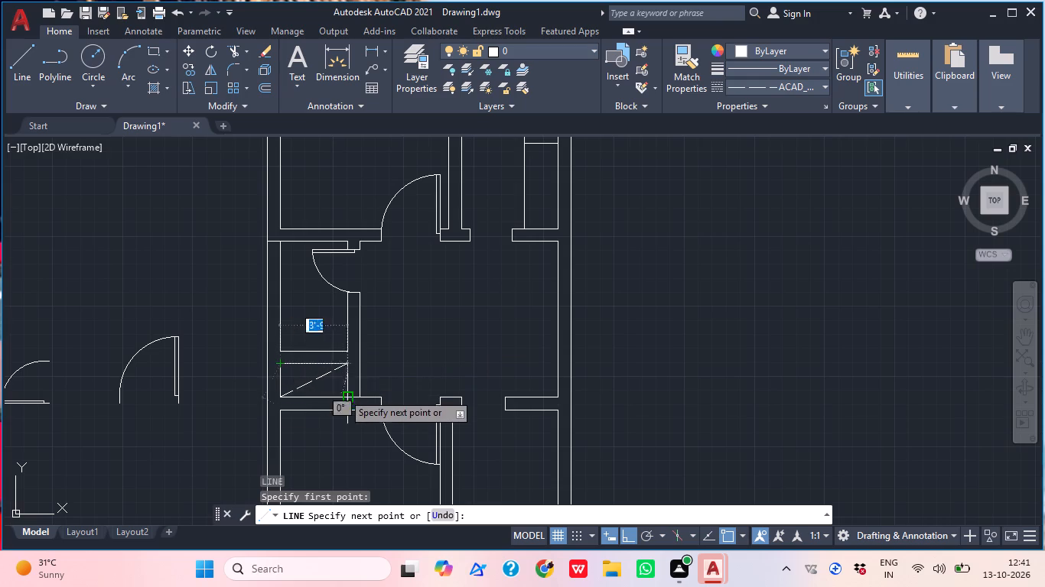
left_click(343, 396)
key("Escape")
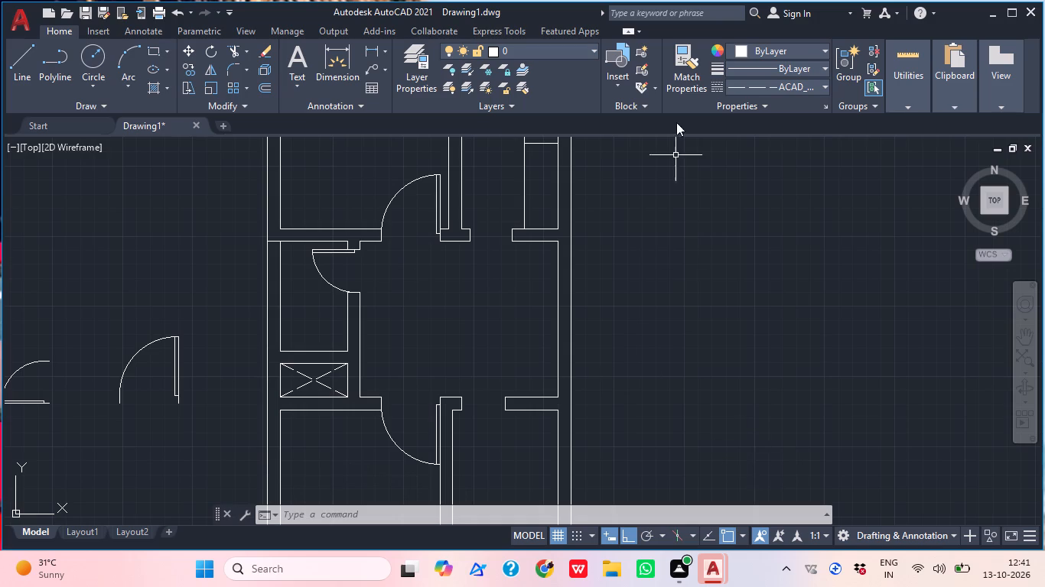
Set the current linetype to Continuous.
left_click(796, 82)
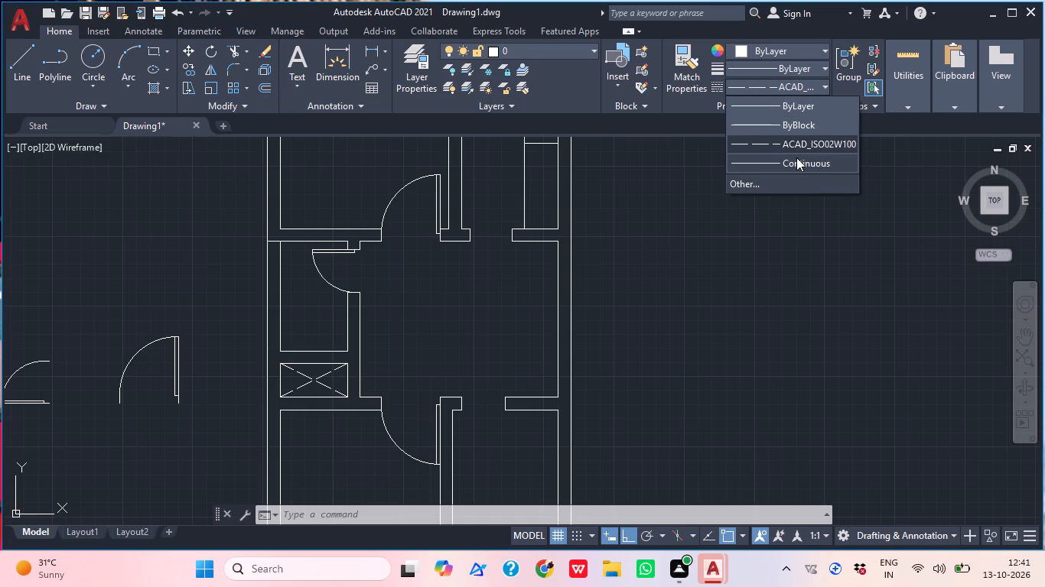
left_click(796, 157)
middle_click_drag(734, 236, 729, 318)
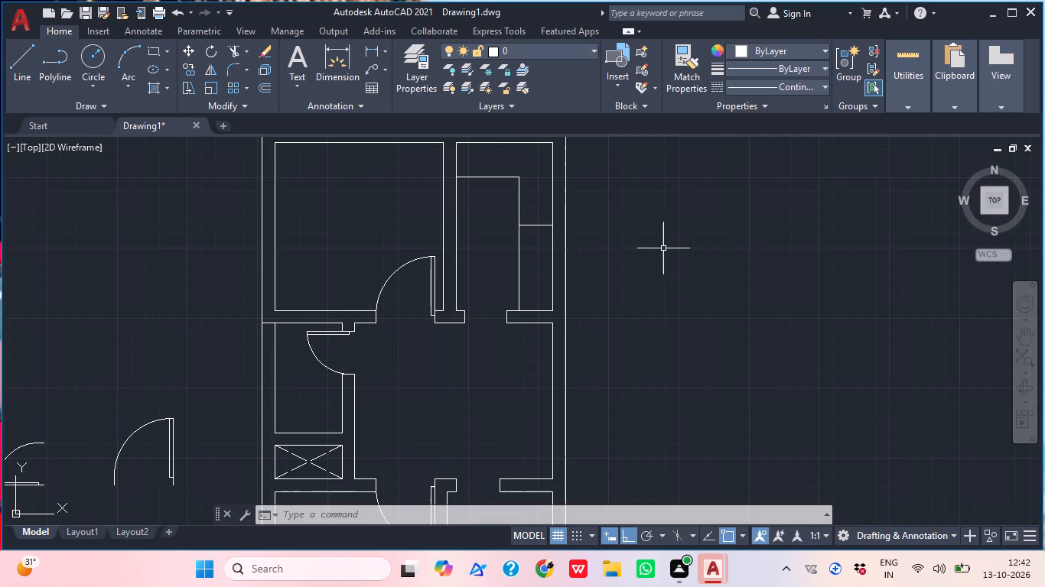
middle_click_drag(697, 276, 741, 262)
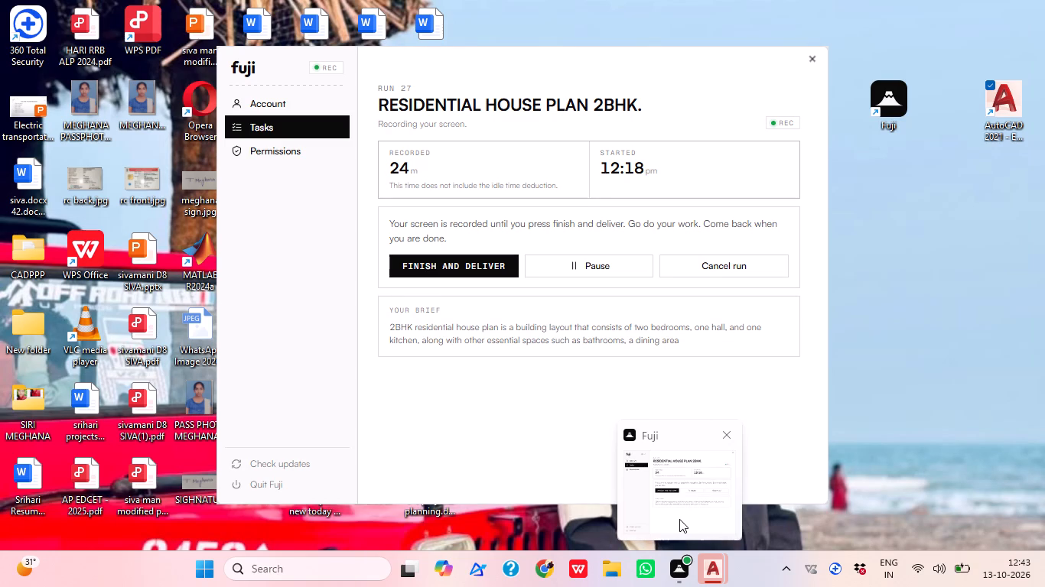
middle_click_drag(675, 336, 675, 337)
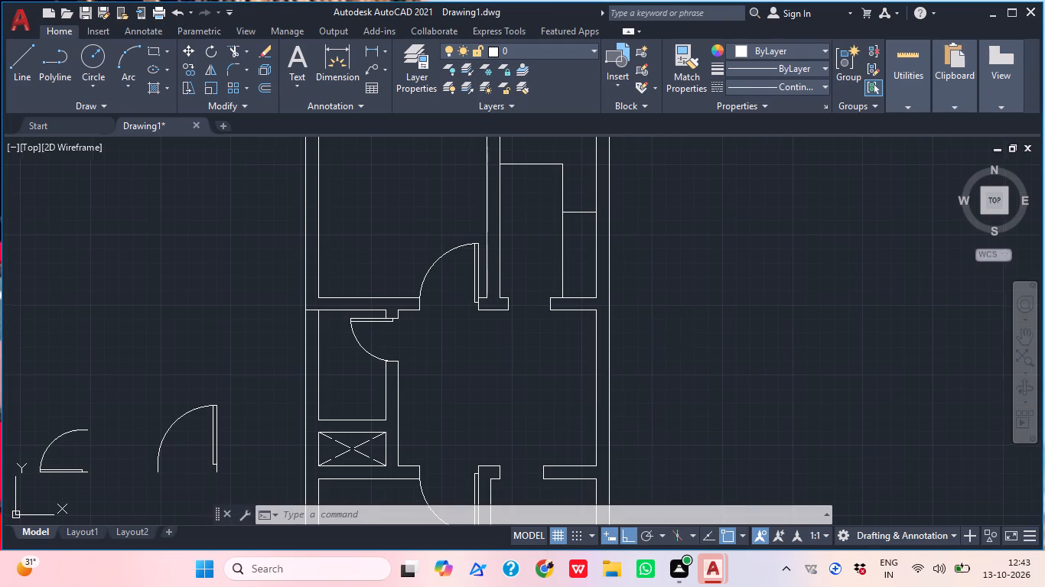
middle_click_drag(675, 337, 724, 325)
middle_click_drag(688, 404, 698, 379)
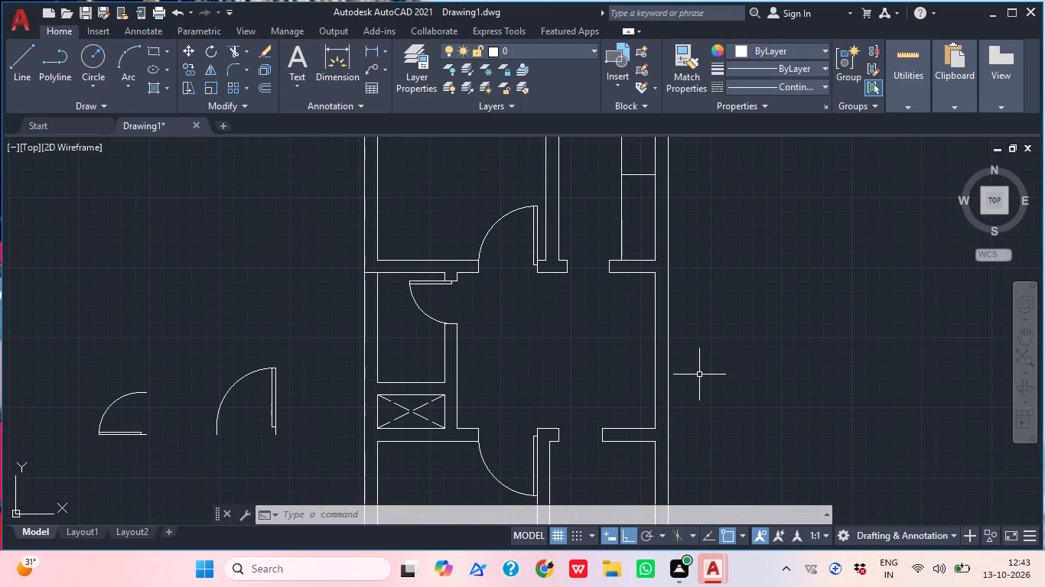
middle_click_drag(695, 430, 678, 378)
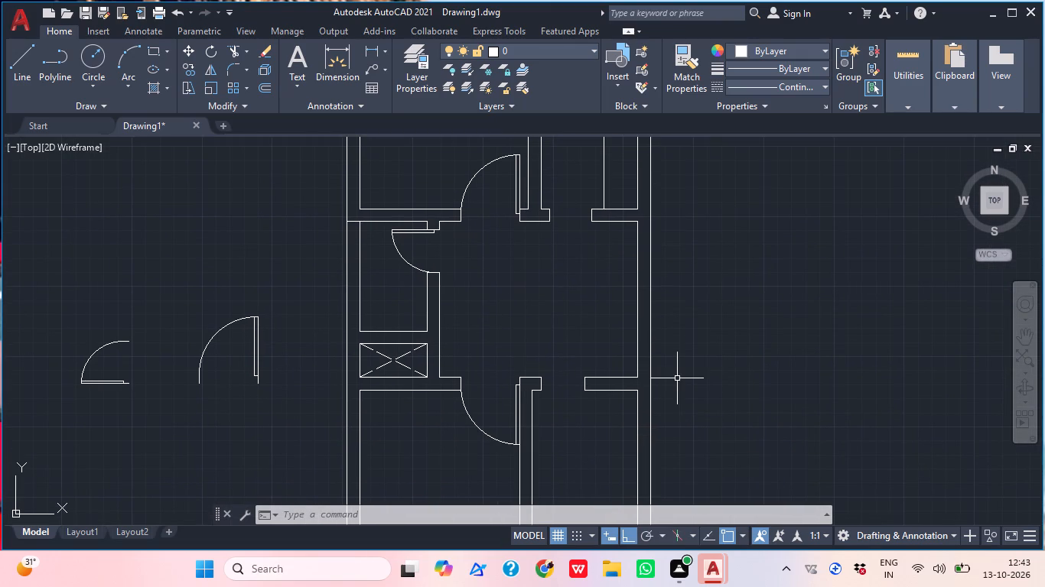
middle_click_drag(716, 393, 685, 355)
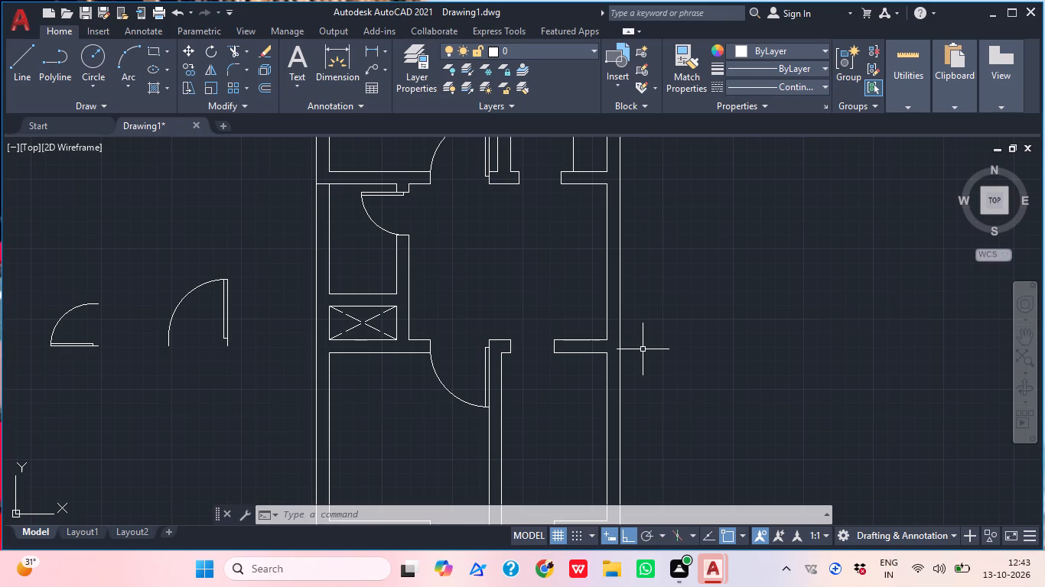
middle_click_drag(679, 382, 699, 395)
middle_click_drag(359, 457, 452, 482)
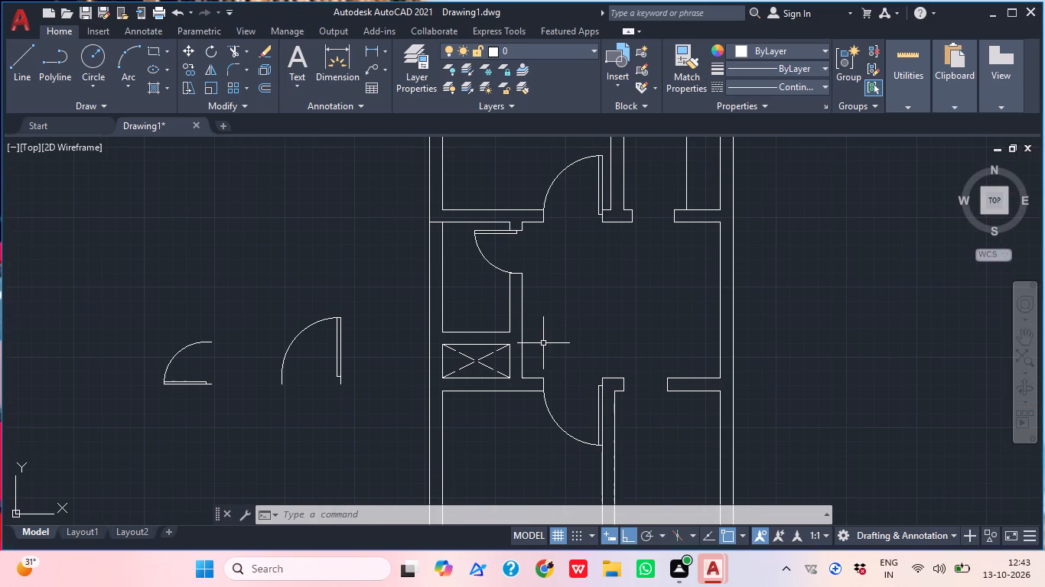
Insert the Toilet - top block from the recent blocks into the empty space left of the plan.
scroll(533, 343, "down", 1)
middle_click_drag(533, 343, 577, 378)
type("I")
key("space")
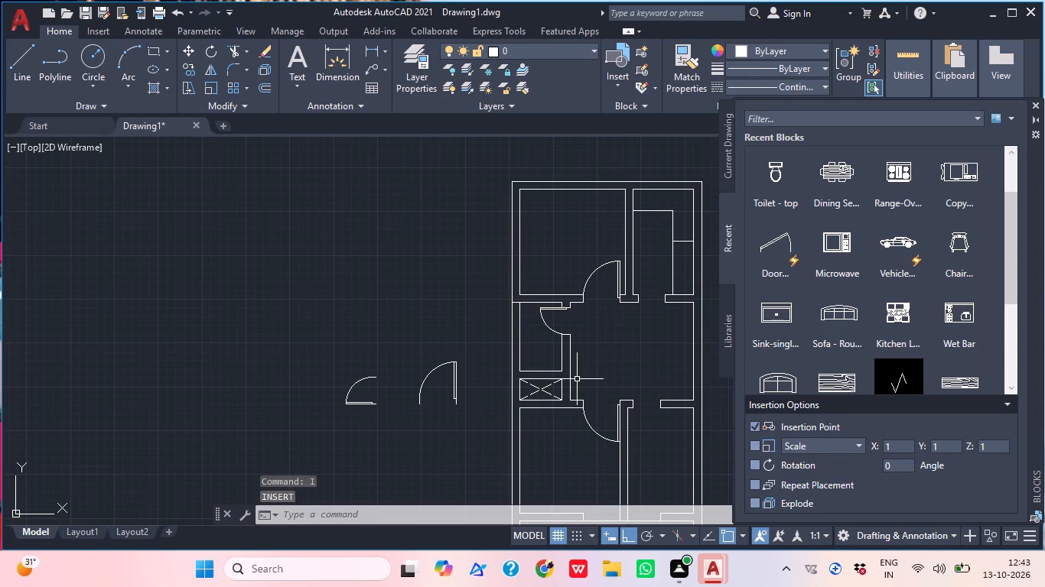
left_click_drag(789, 167, 469, 222)
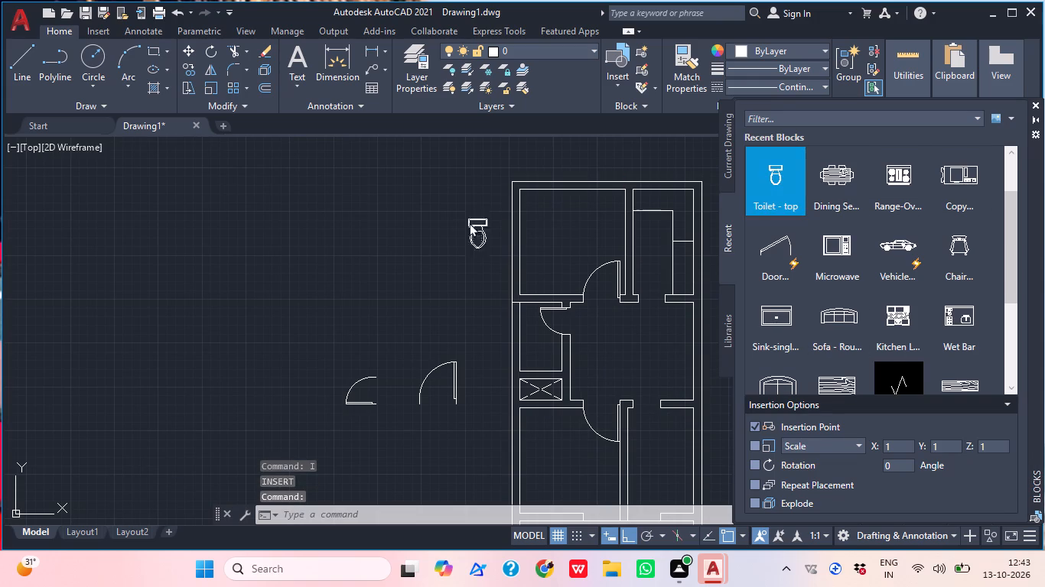
left_click_drag(469, 222, 416, 261)
left_click(1032, 102)
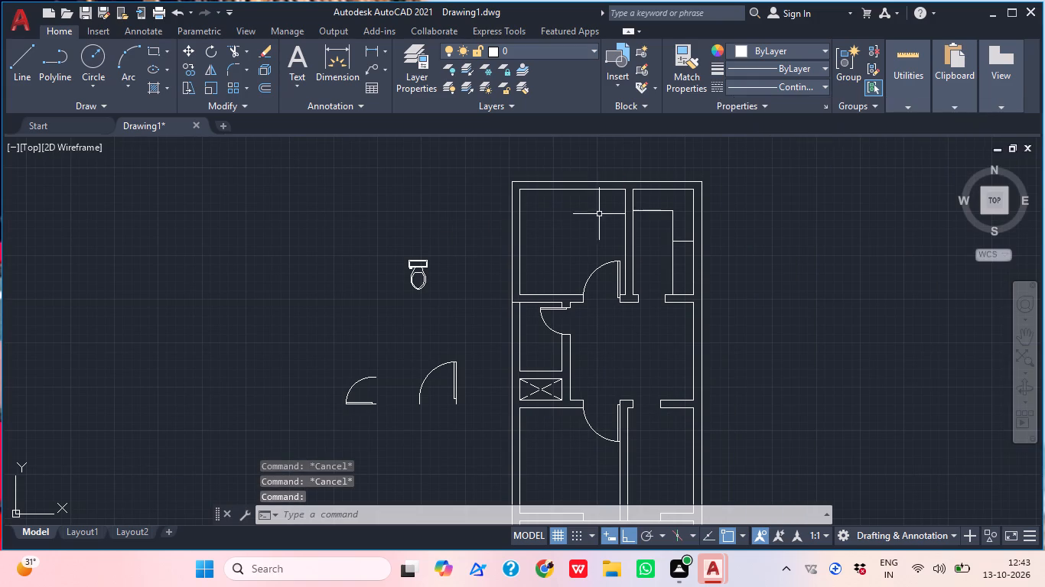
Rotate the toilet block 180° about its insertion point at the tank's back edge.
left_click(425, 258)
left_click(414, 261)
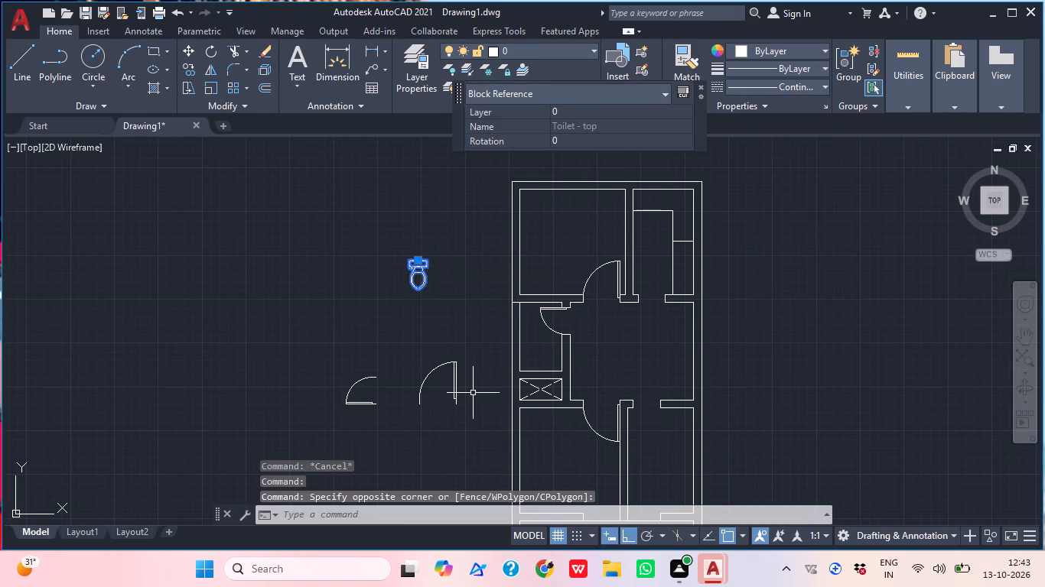
type("RO")
key("space")
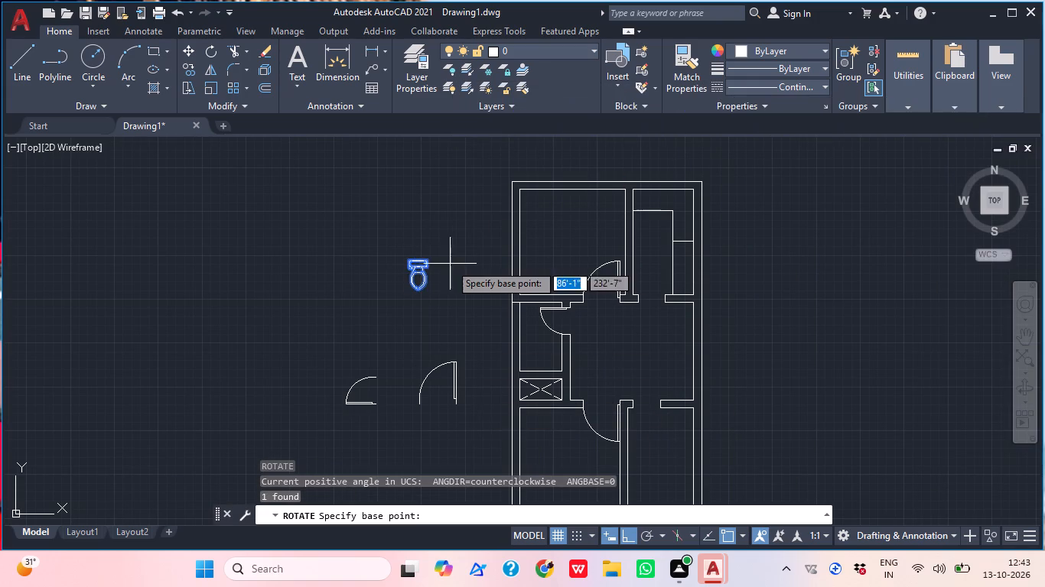
left_click(414, 261)
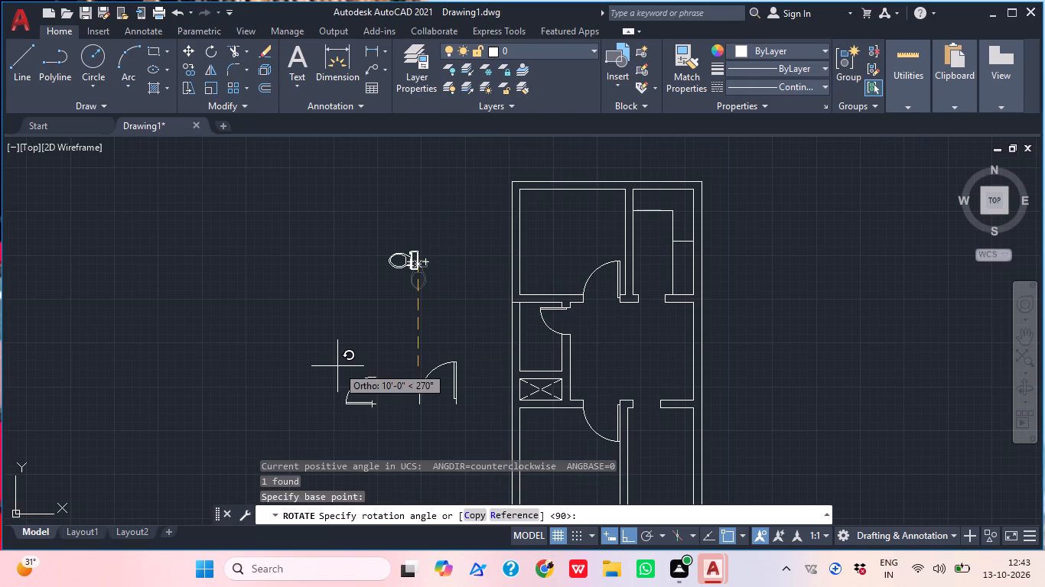
left_click(239, 364)
Copy the toilet with Ortho off from its tank's back edge onto the bathroom's lower wall, near the right-hand corner.
left_click(415, 287)
left_click(415, 257)
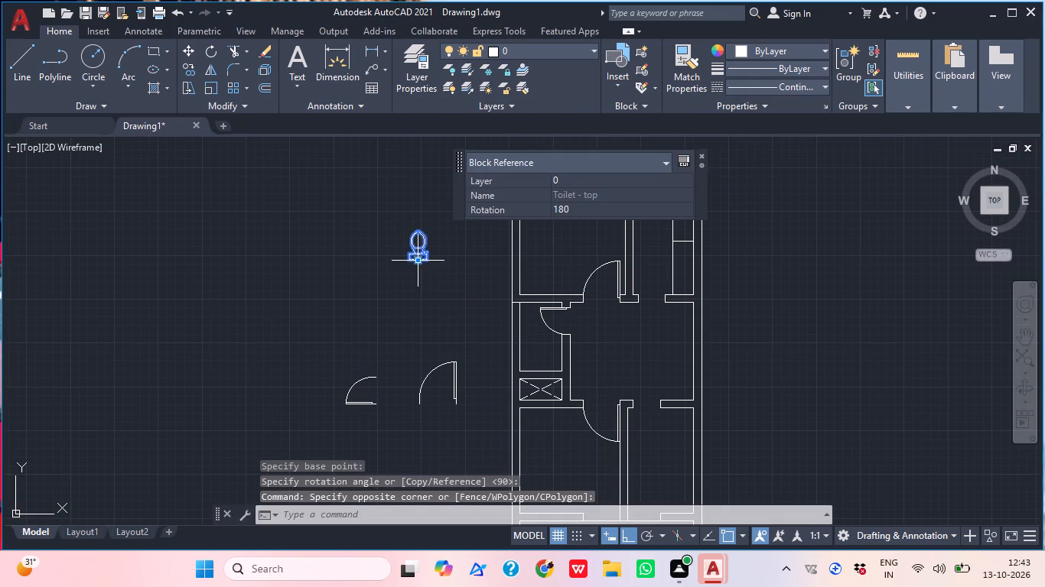
key("c")
key("o")
key("p")
key("space")
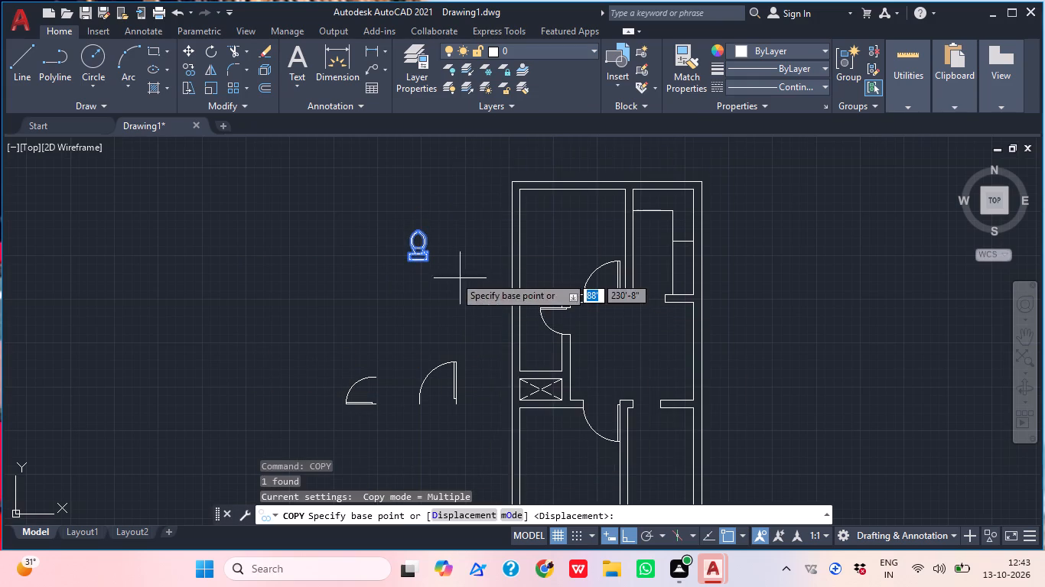
scroll(435, 268, "up", 2)
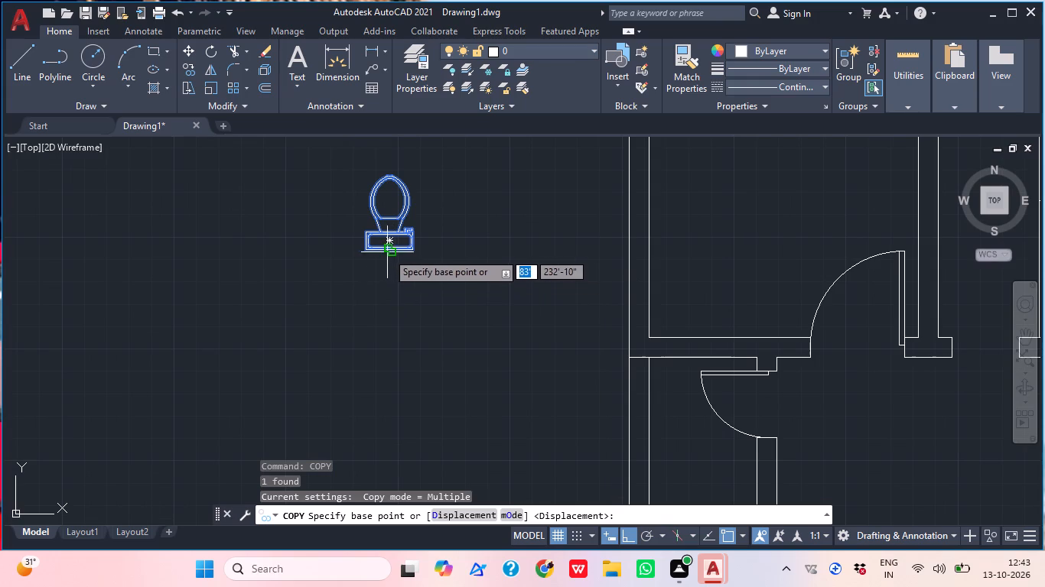
left_click(386, 252)
middle_click_drag(490, 332, 509, 290)
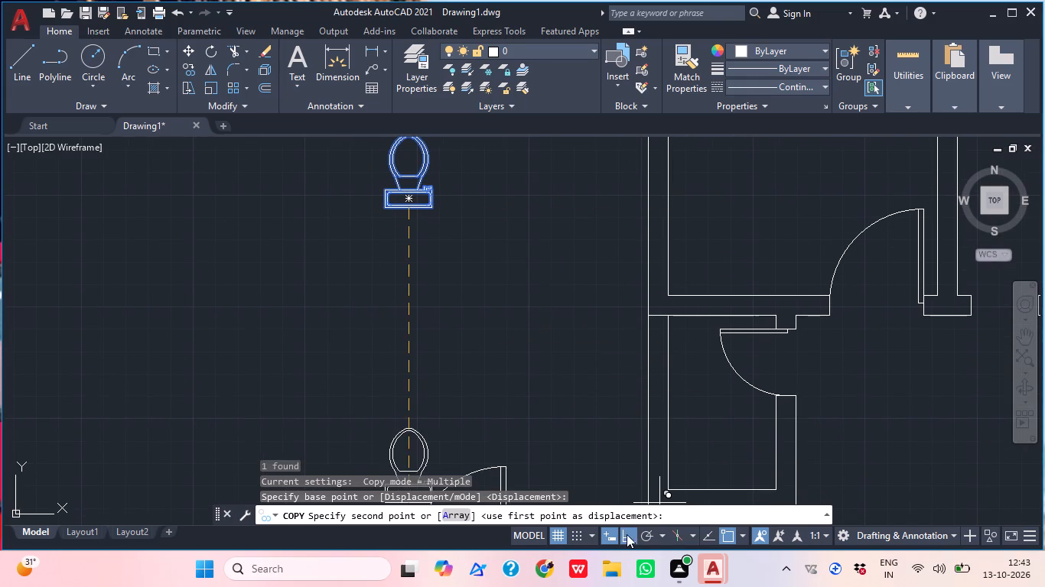
left_click(627, 534)
middle_click_drag(704, 471, 682, 426)
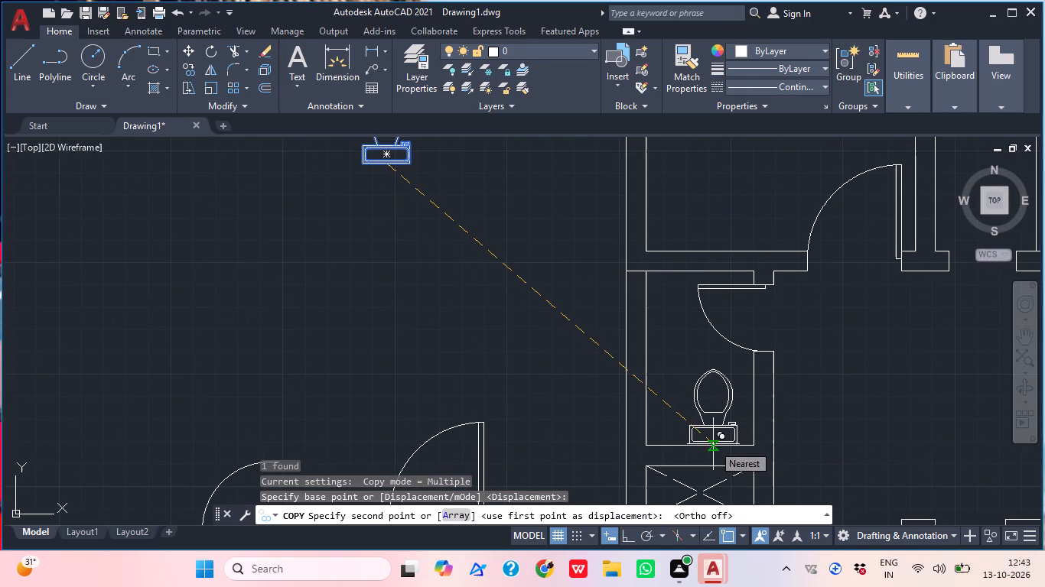
scroll(715, 444, "up", 2)
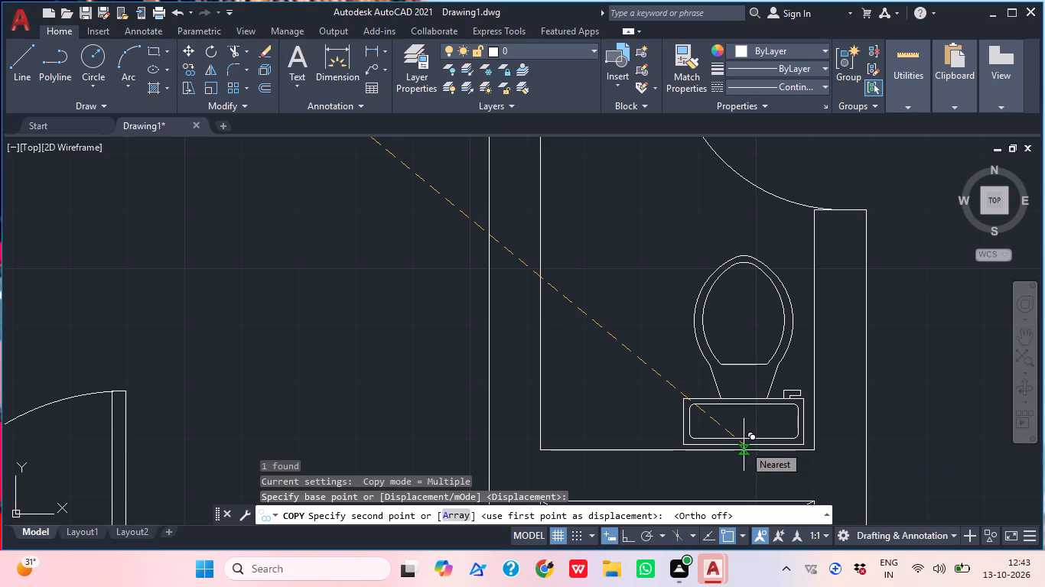
left_click(744, 445)
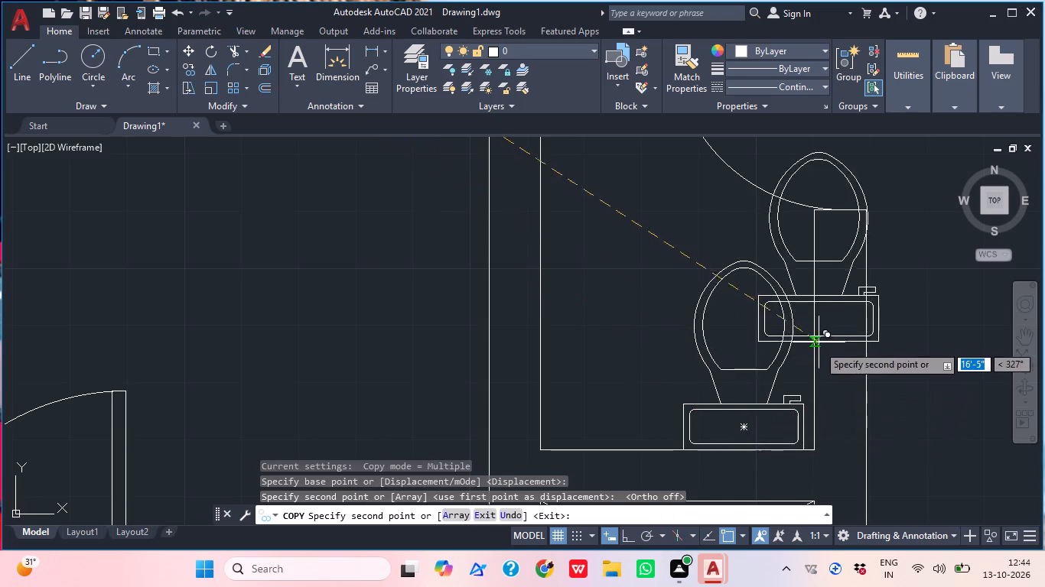
scroll(817, 347, "down", 2)
middle_click_drag(813, 354, 802, 386)
key("Escape")
Insert the Sink - Oval top block from the recent blocks into the bathroom beside the toilet.
scroll(752, 396, "down", 3)
middle_click_drag(832, 373, 781, 363)
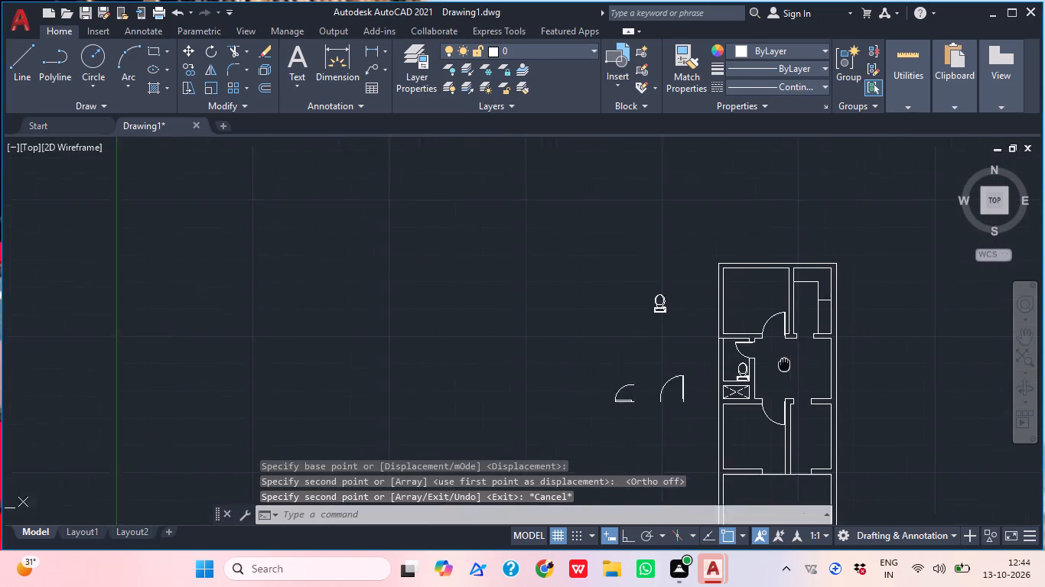
middle_click_drag(781, 363, 734, 350)
type("I")
key("space")
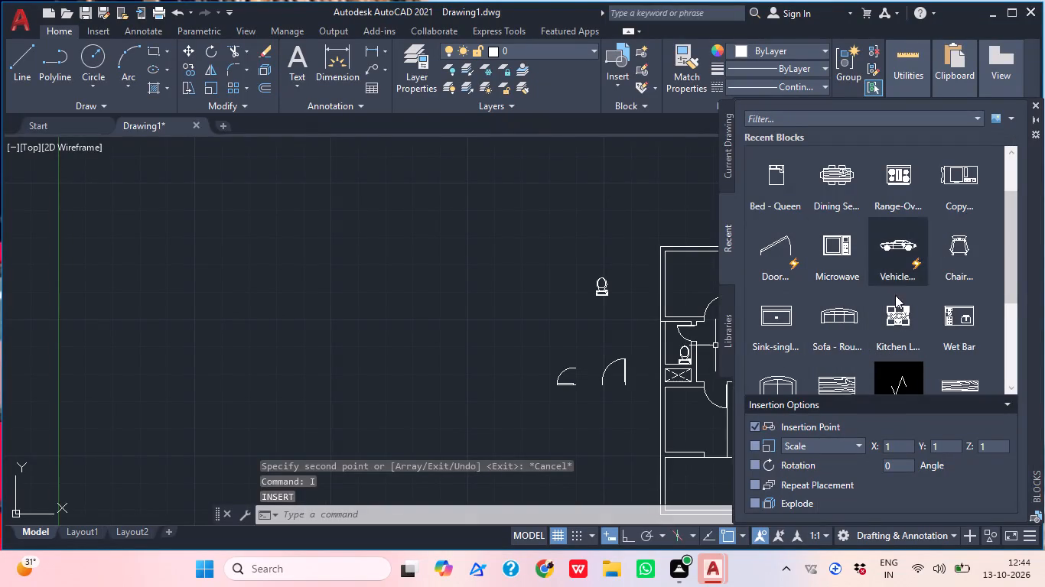
scroll(833, 303, "down", 3)
scroll(910, 252, "down", 2)
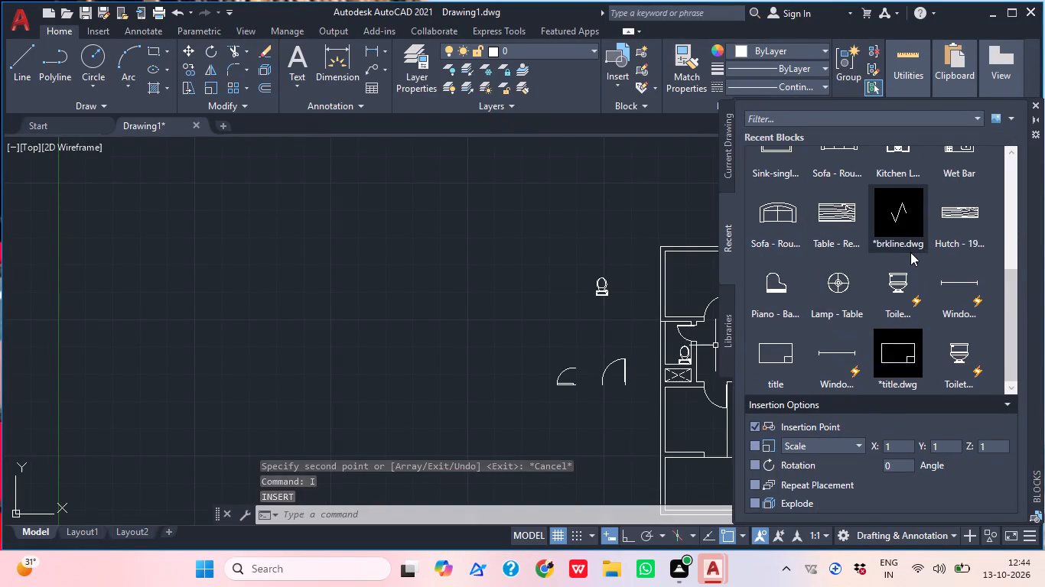
scroll(910, 252, "down", 4)
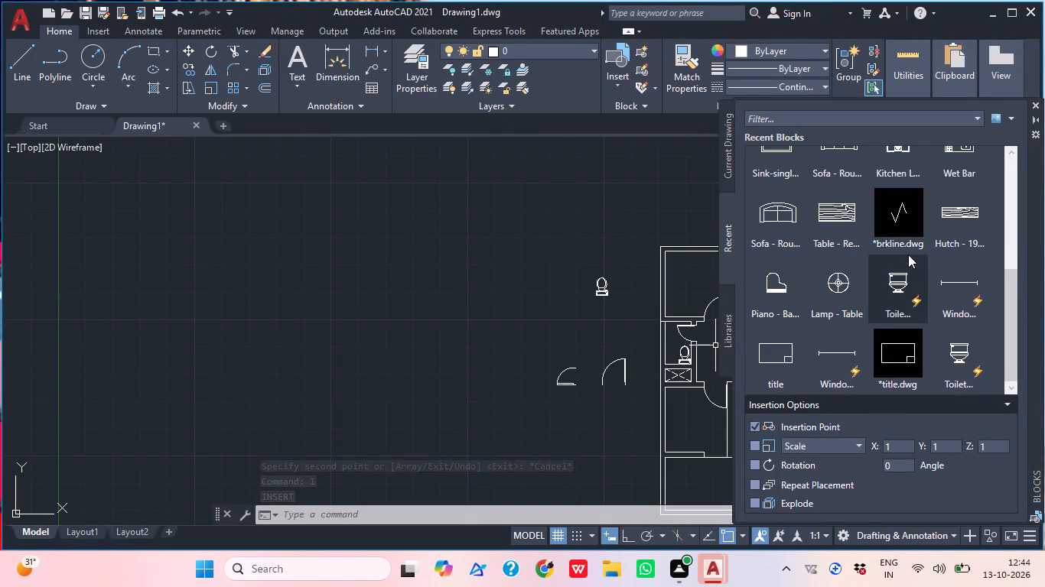
scroll(908, 255, "up", 7)
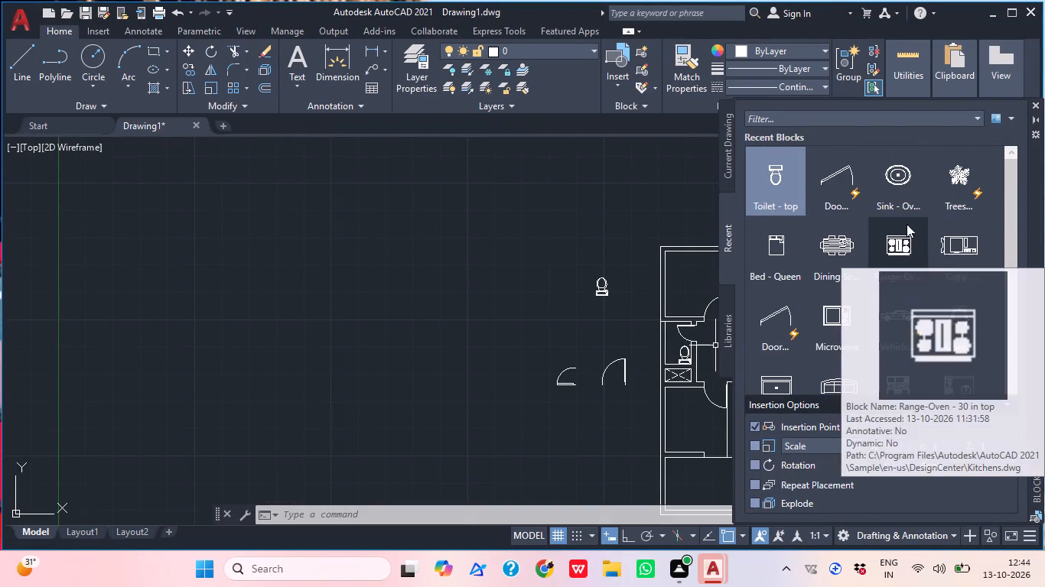
left_click_drag(901, 206, 763, 336)
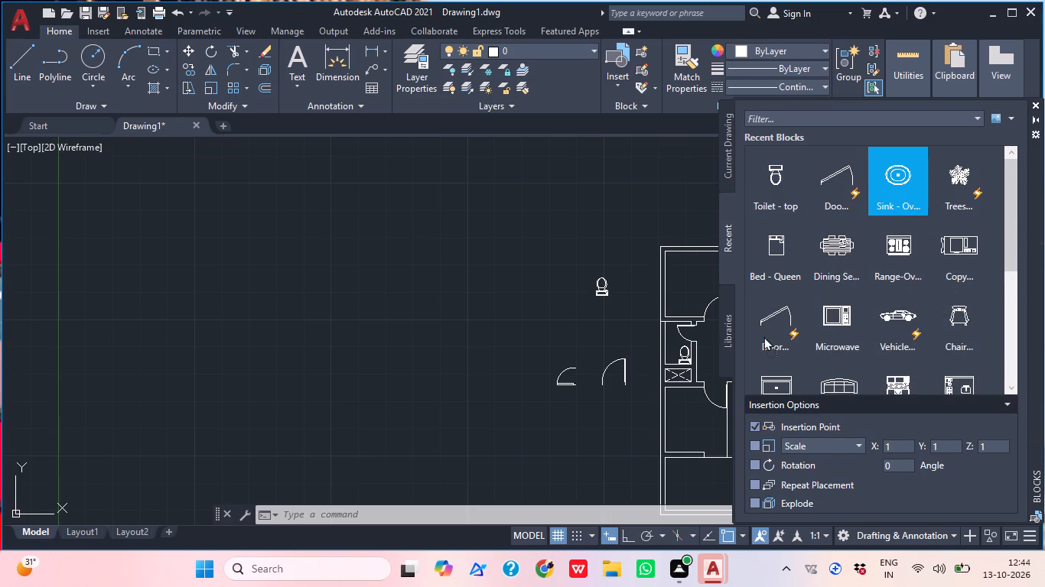
left_click_drag(763, 336, 671, 349)
left_click_drag(671, 349, 672, 349)
scroll(672, 348, "up", 6)
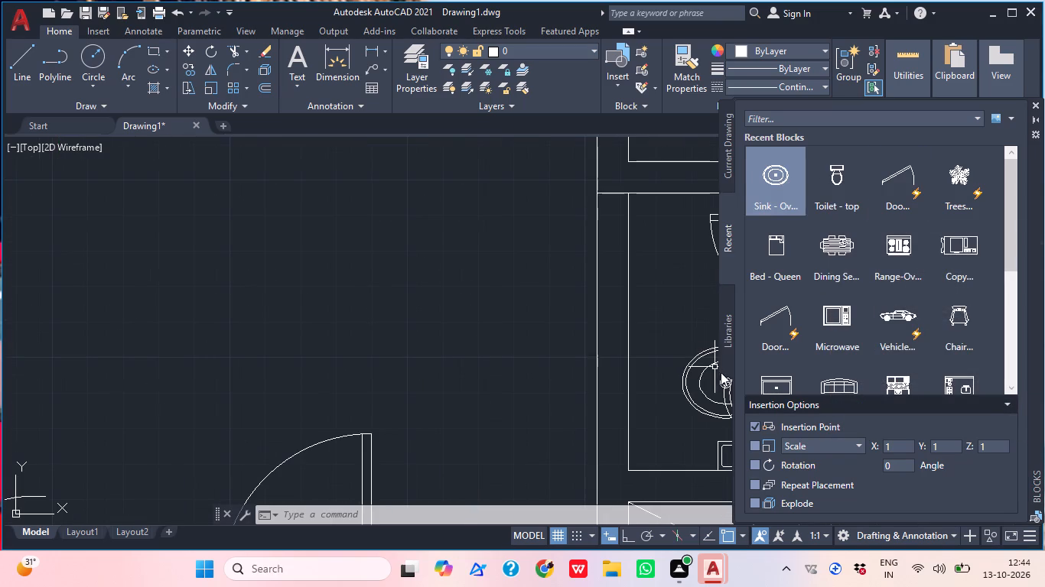
left_click(721, 374)
left_click(1035, 105)
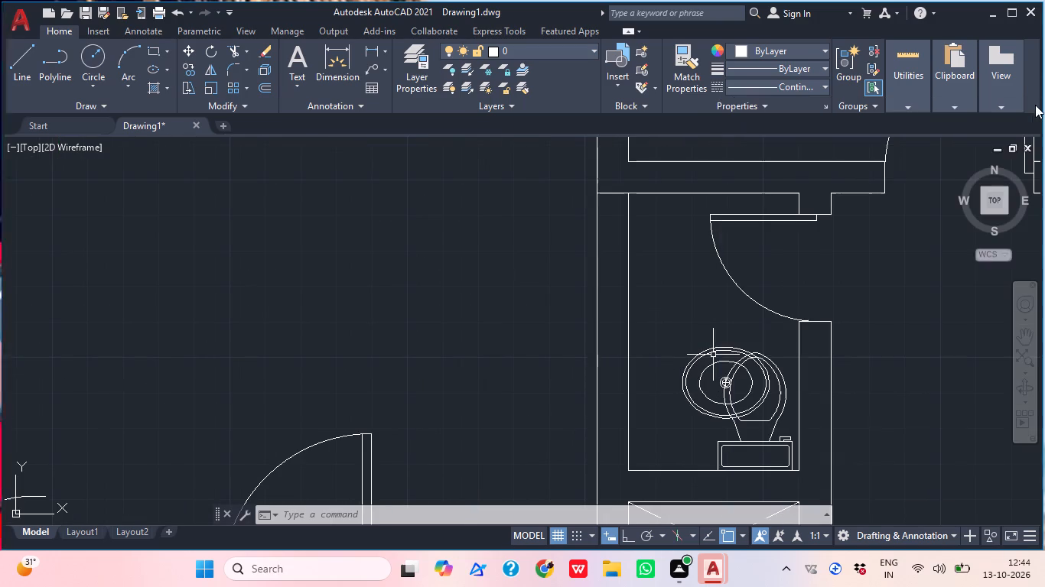
Move the oval sink away from the toilet to the bathroom's left wall.
left_click(700, 416)
left_click(699, 397)
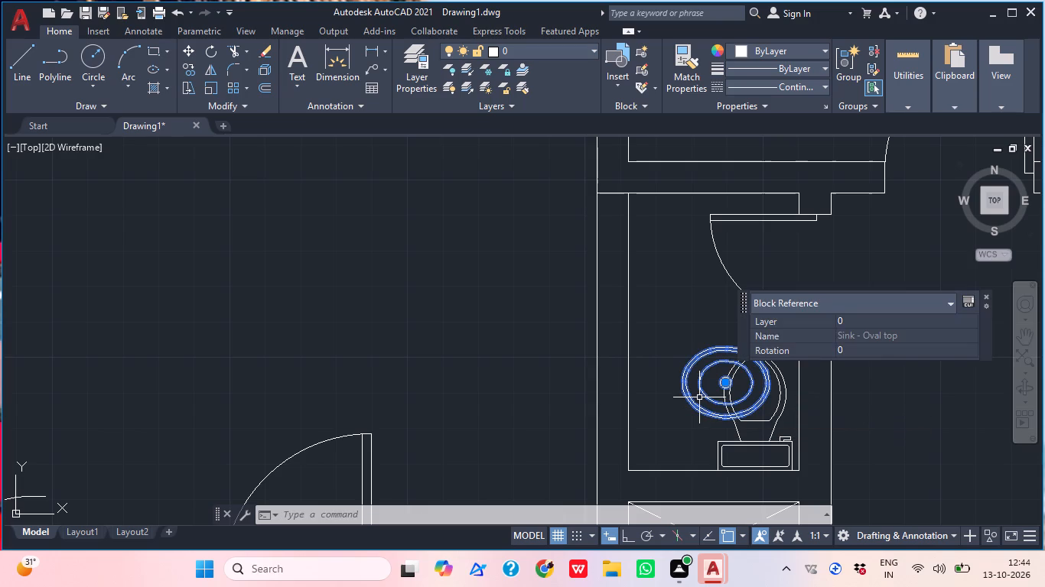
type("M")
key("space")
left_click(738, 386)
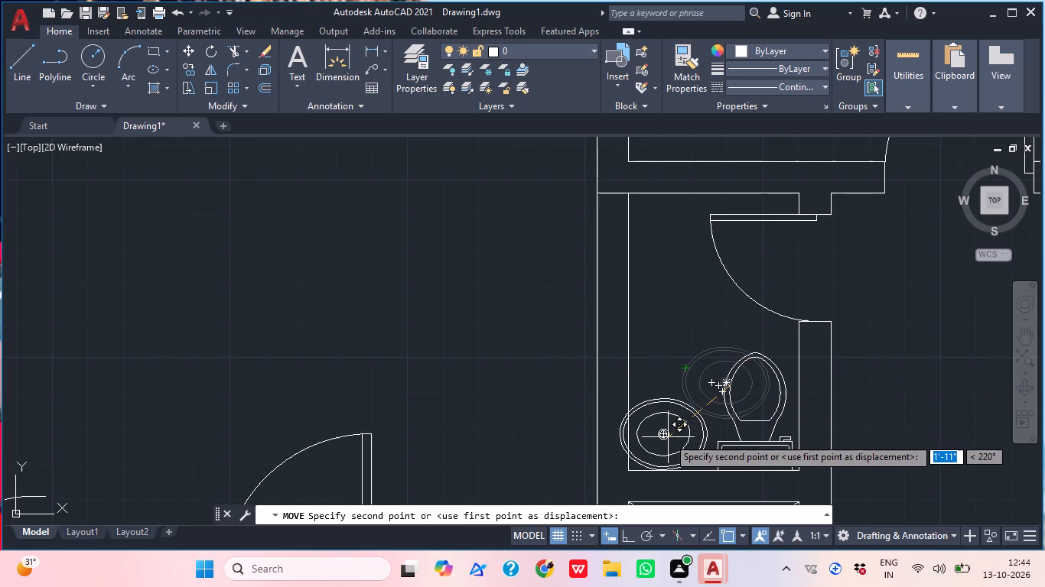
scroll(672, 355, "up", 1)
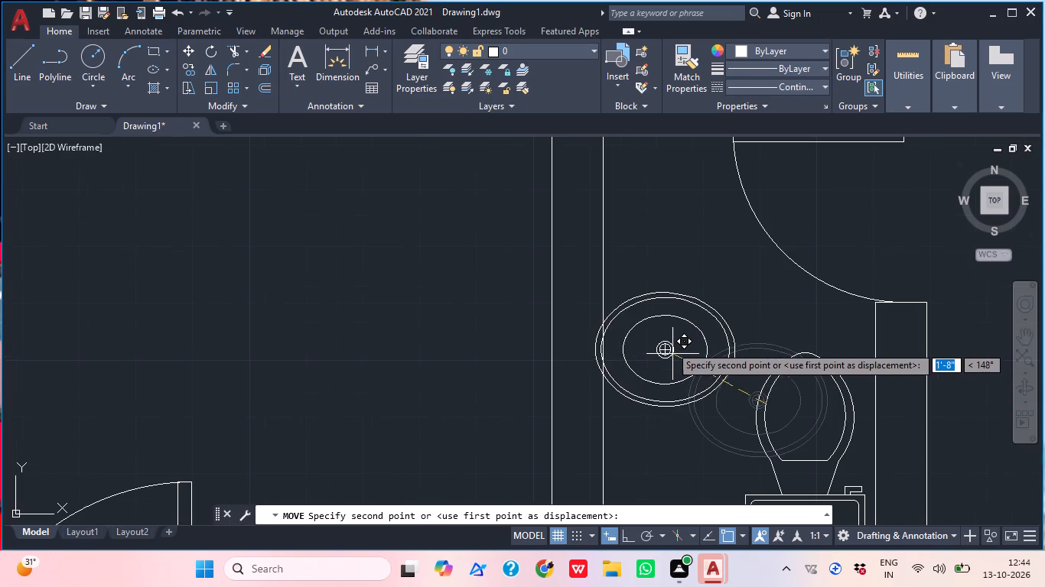
left_click(674, 341)
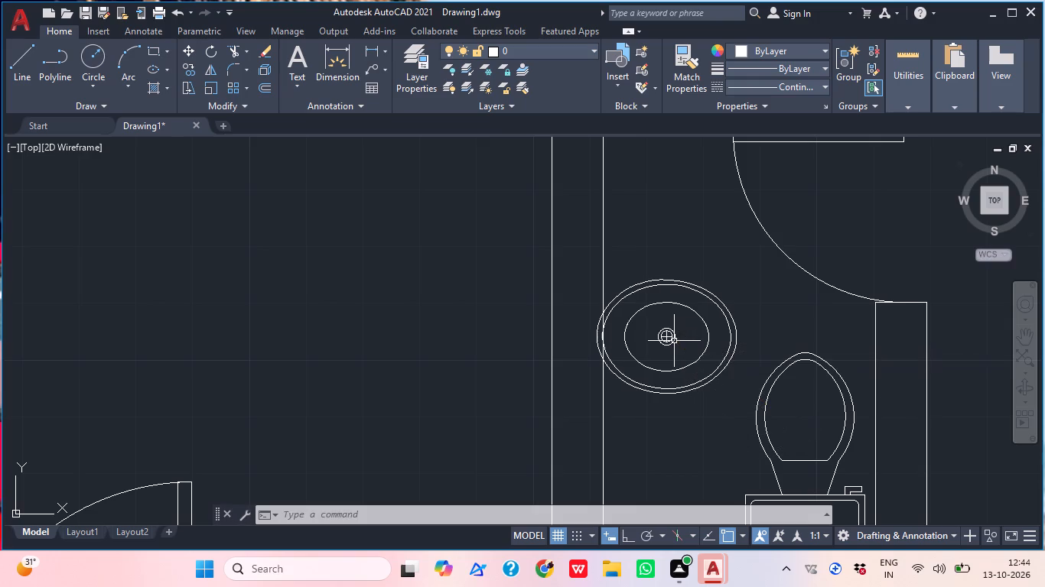
Scale the oval sink down freehand to roughly half its size, from a base point near its lower rim.
left_click(712, 394)
left_click(682, 377)
type("SC")
key("space")
left_click(681, 377)
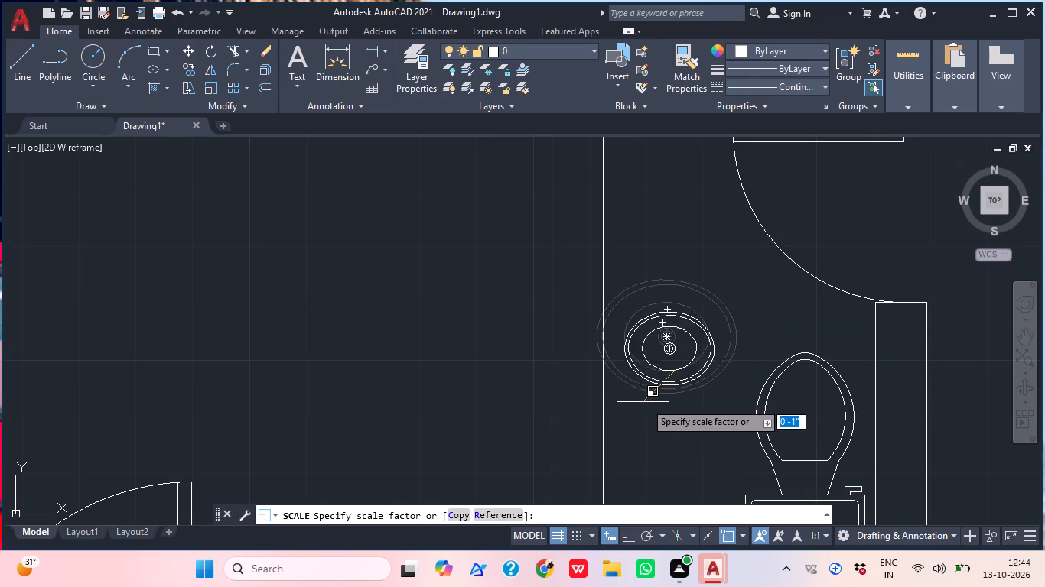
left_click(645, 399)
Move the reduced oval sink left so it sits just inside the bathroom's left wall.
left_click(676, 396)
left_click(659, 363)
type("M")
key("space")
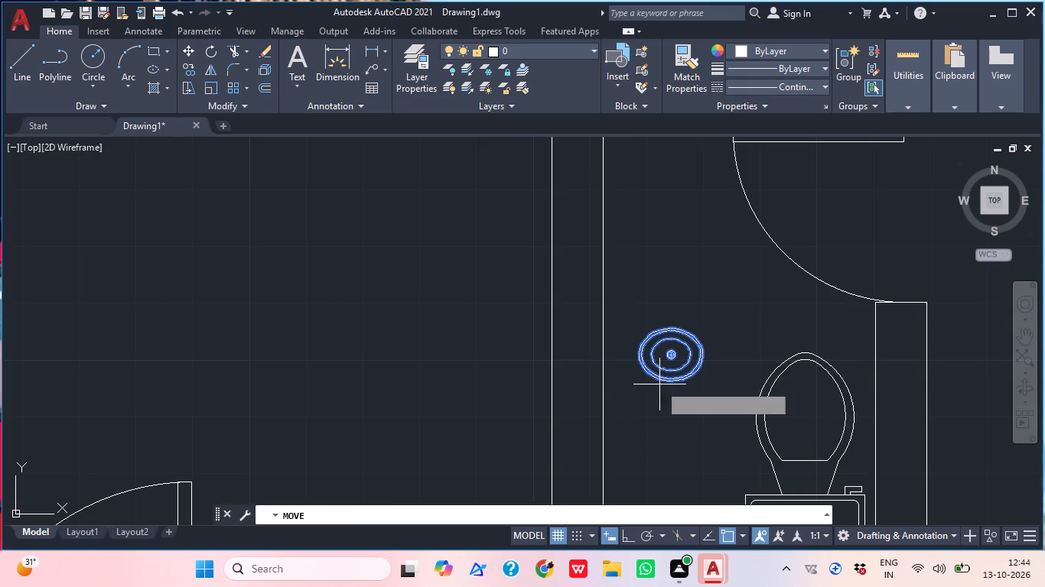
left_click(668, 378)
left_click(638, 389)
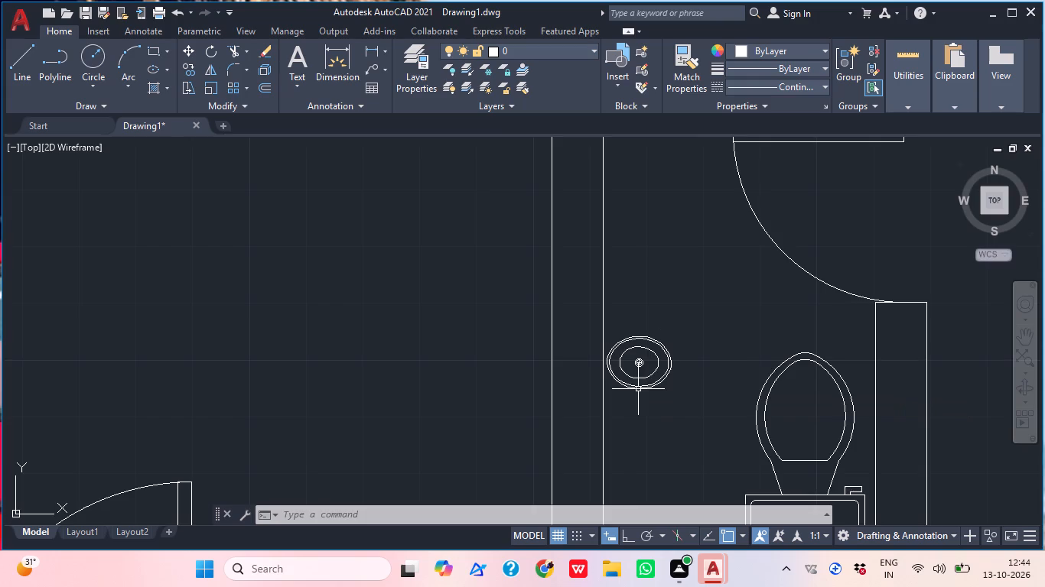
Draw a three-sided counter outline around the sink from the bathroom's left wall, about 1'-4" deep, with Ortho on.
scroll(765, 347, "down", 2)
middle_click_drag(832, 387, 770, 407)
type("L")
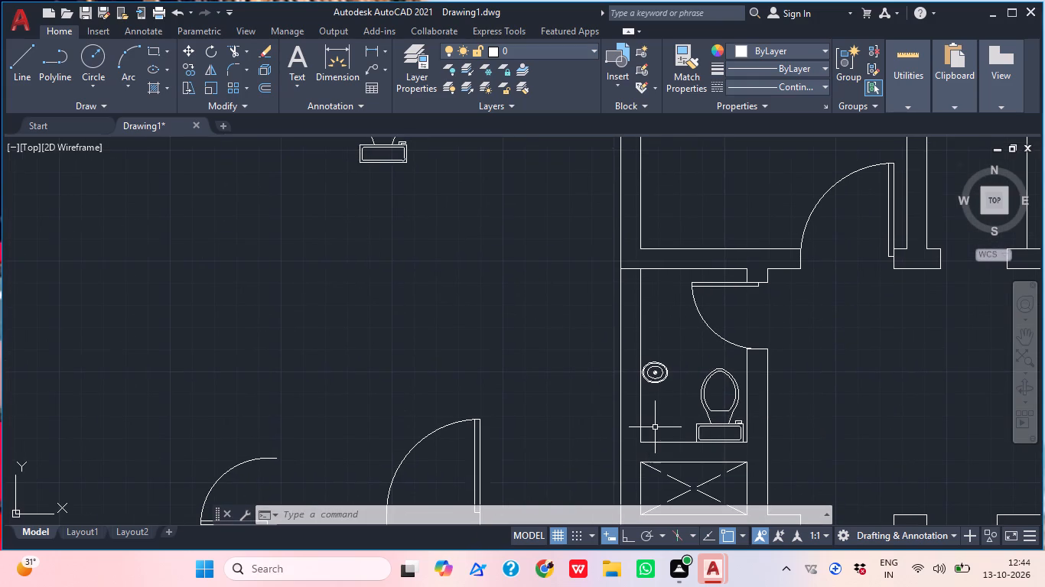
key("space")
scroll(659, 392, "up", 2)
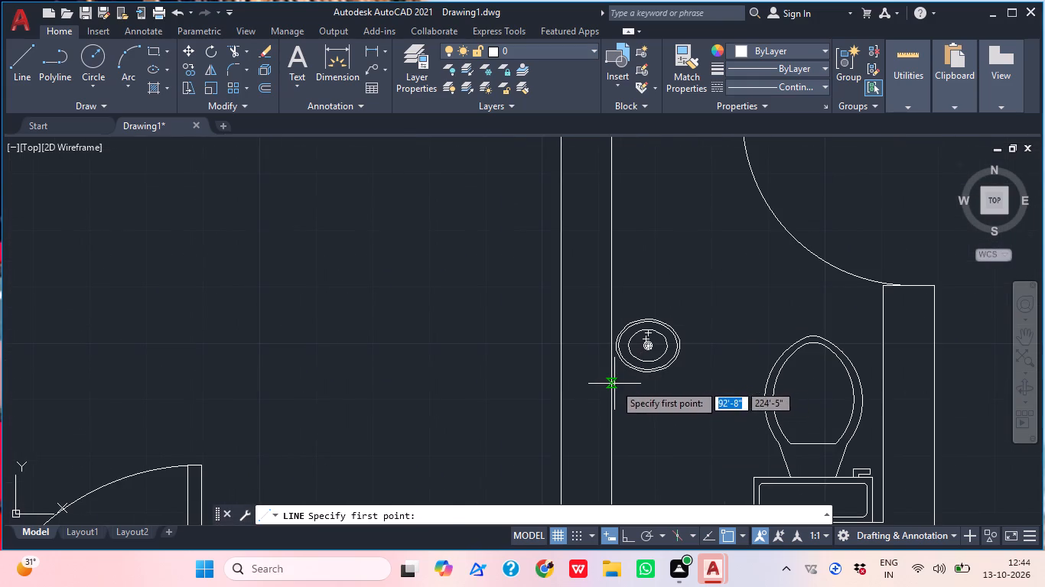
left_click(614, 384)
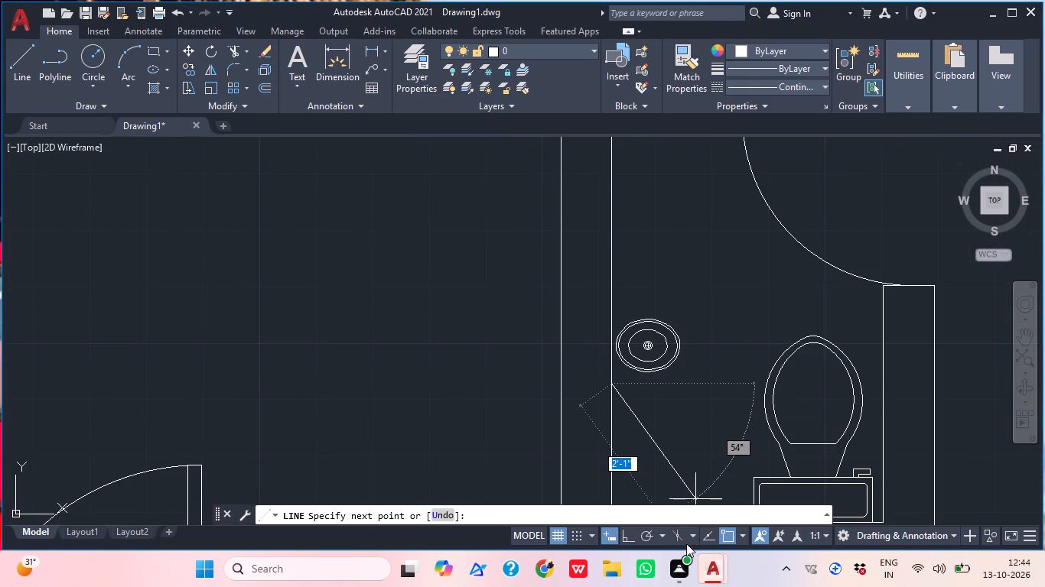
left_click(627, 536)
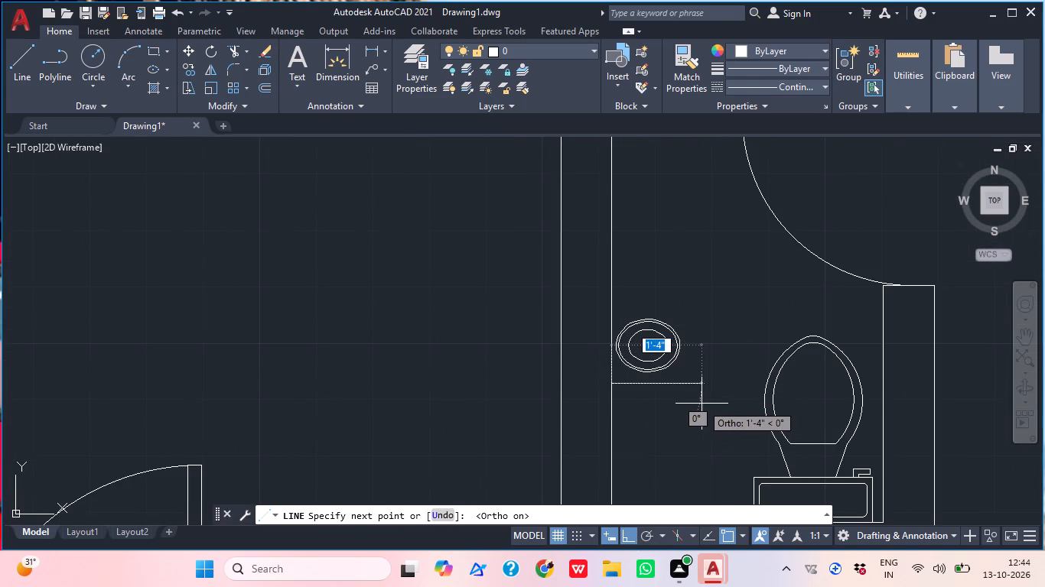
left_click(696, 402)
left_click(694, 303)
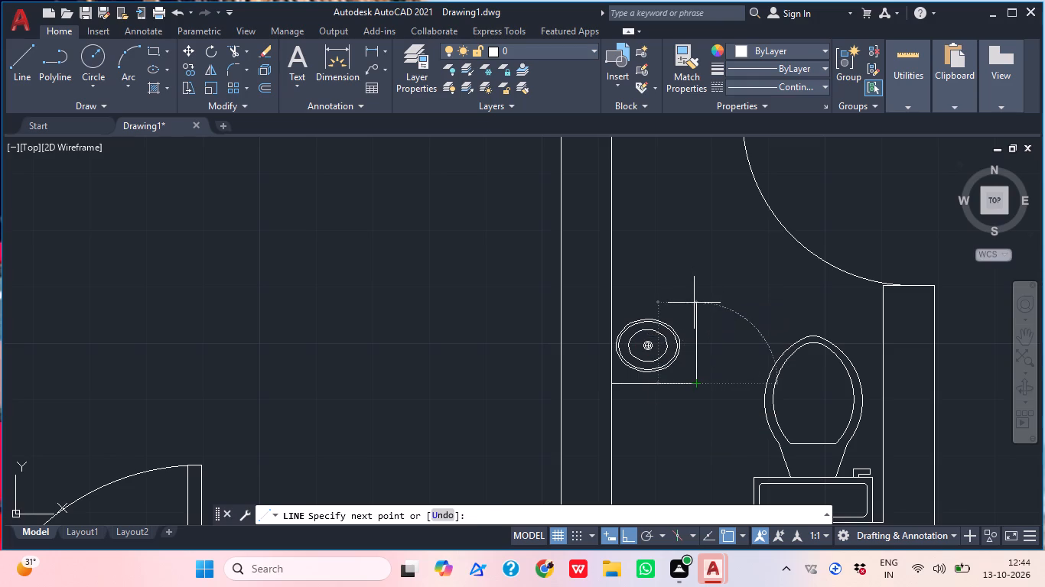
left_click(614, 303)
key("Escape")
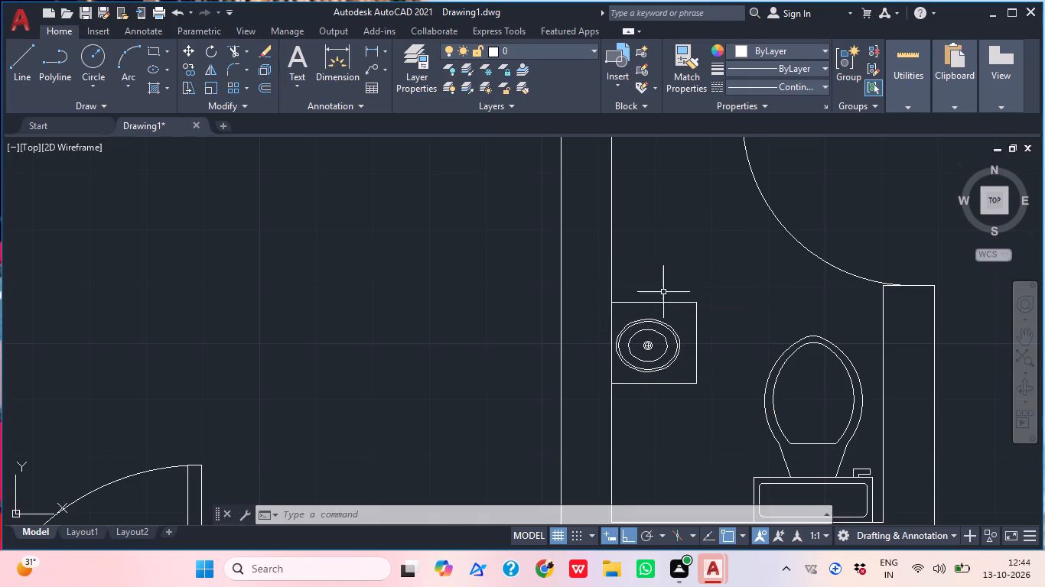
Insert the Dining Set - 36 x 72 in. block from the recent blocks into the central room, near its right wall.
scroll(675, 303, "down", 3)
middle_click_drag(746, 350, 564, 413)
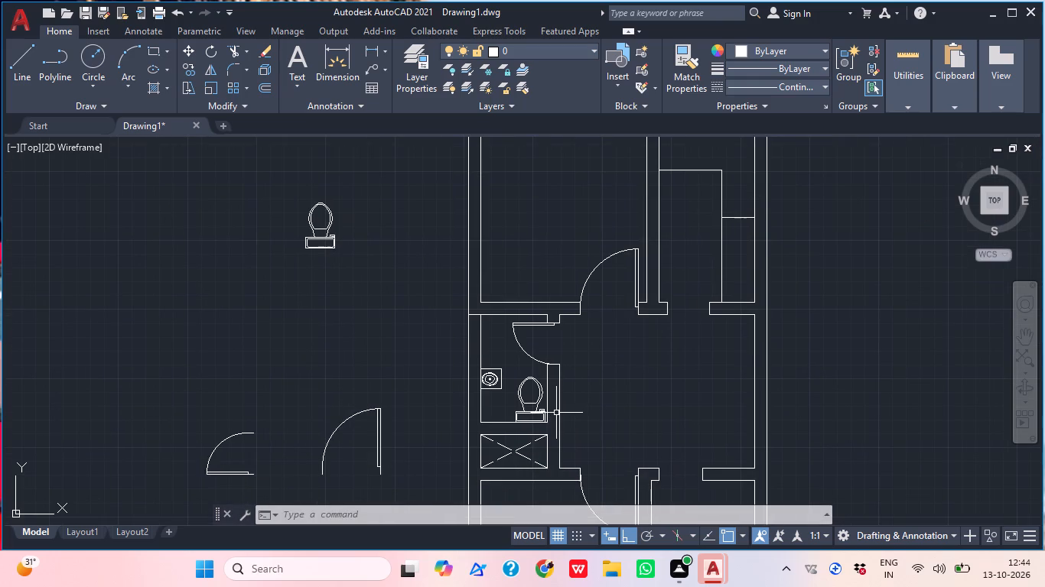
middle_click_drag(646, 395, 609, 391)
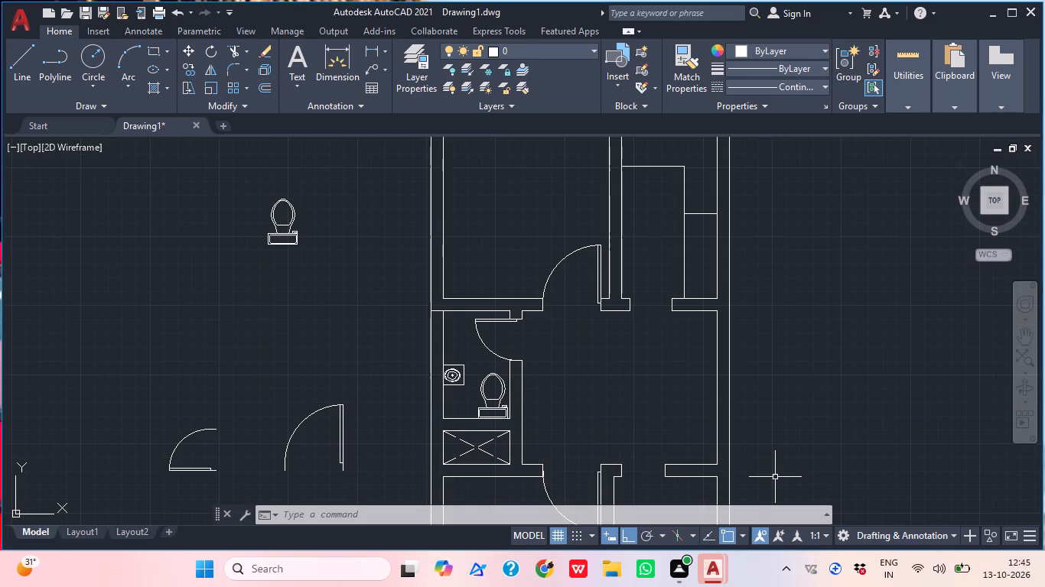
type("I")
key("space")
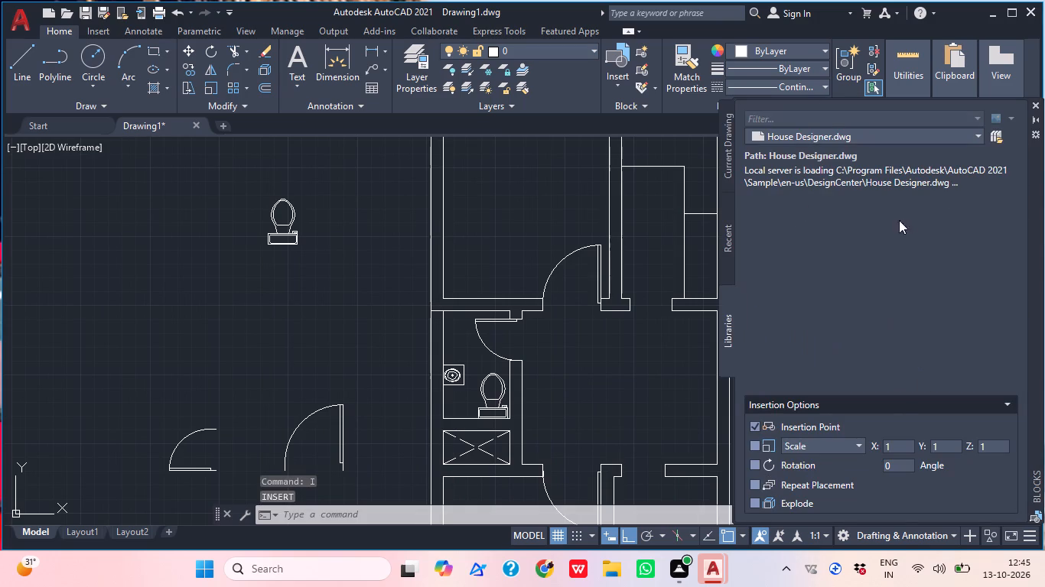
left_click(978, 135)
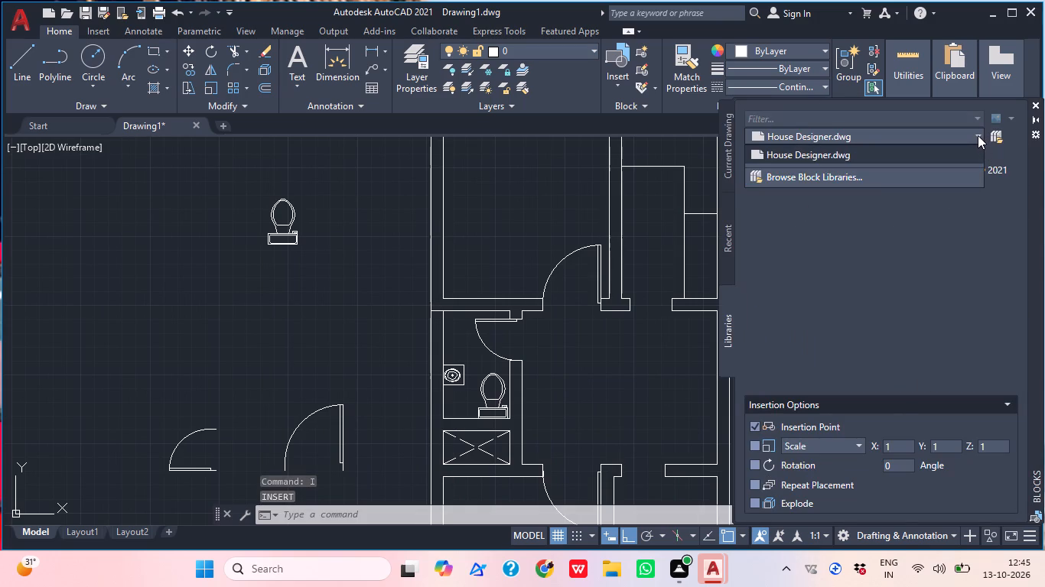
left_click(978, 135)
left_click(980, 121)
left_click(974, 138)
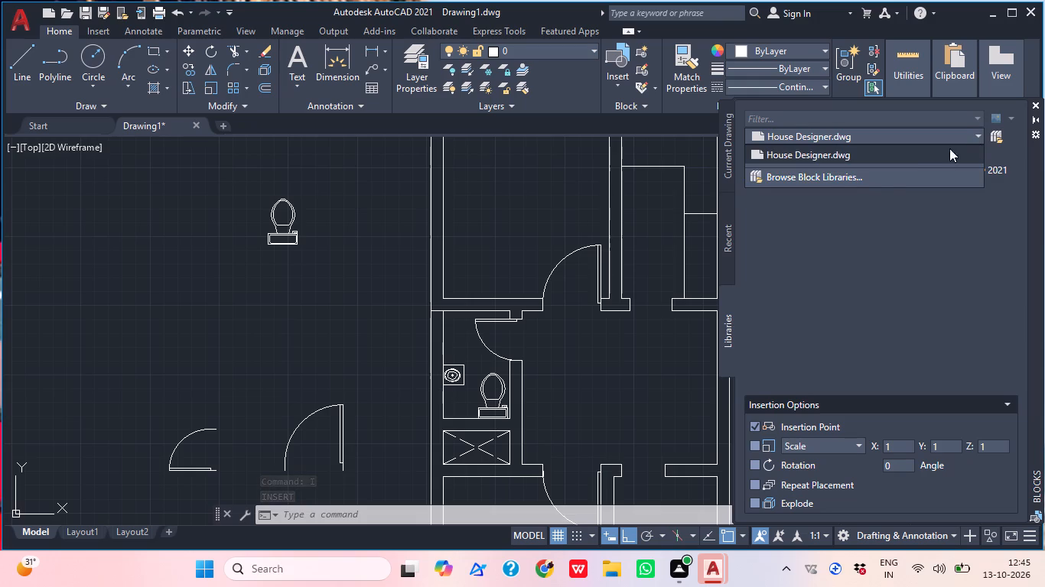
left_click(906, 153)
left_click(975, 105)
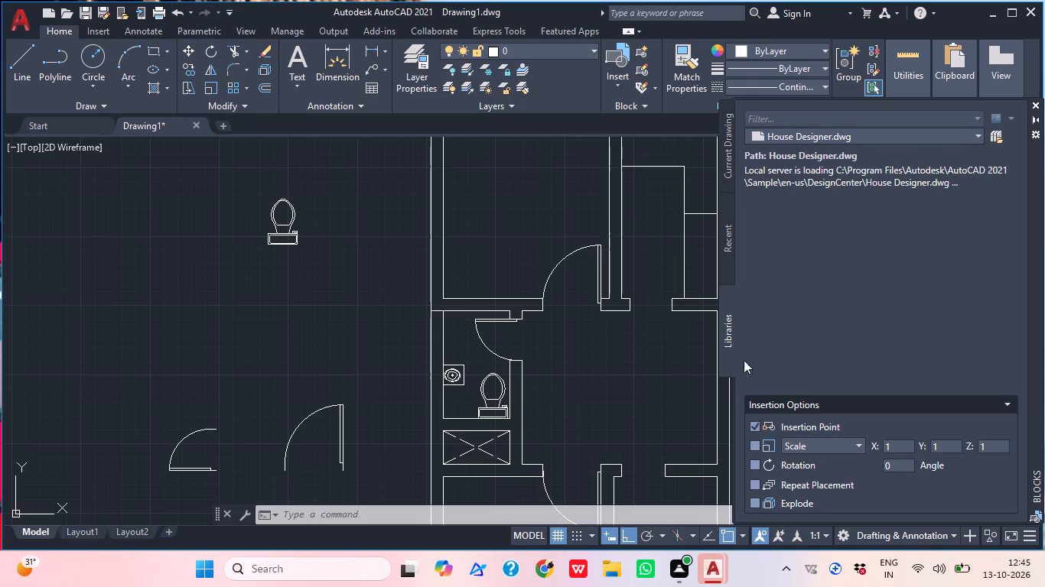
left_click(725, 238)
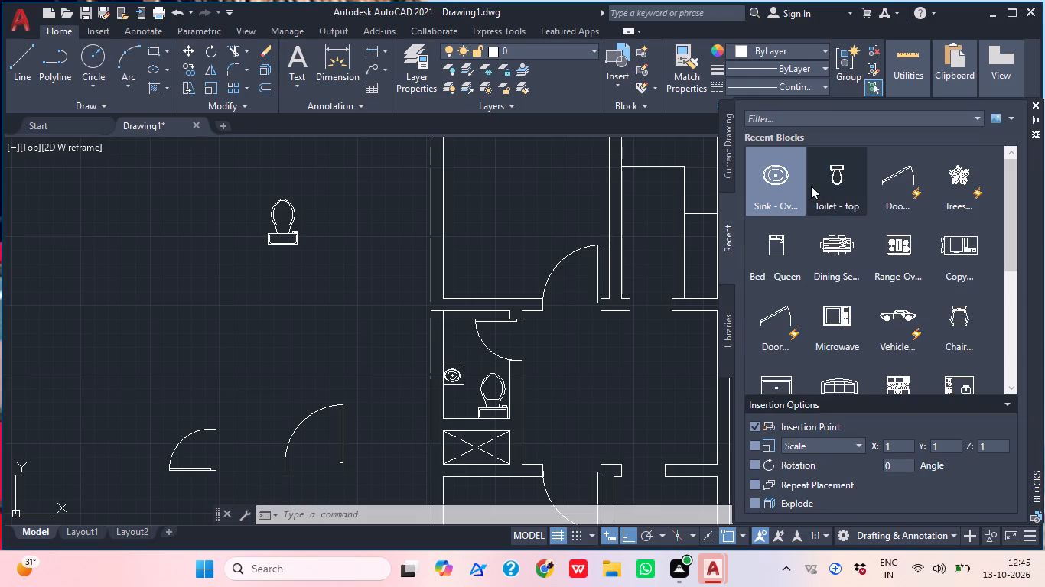
left_click_drag(844, 258, 664, 367)
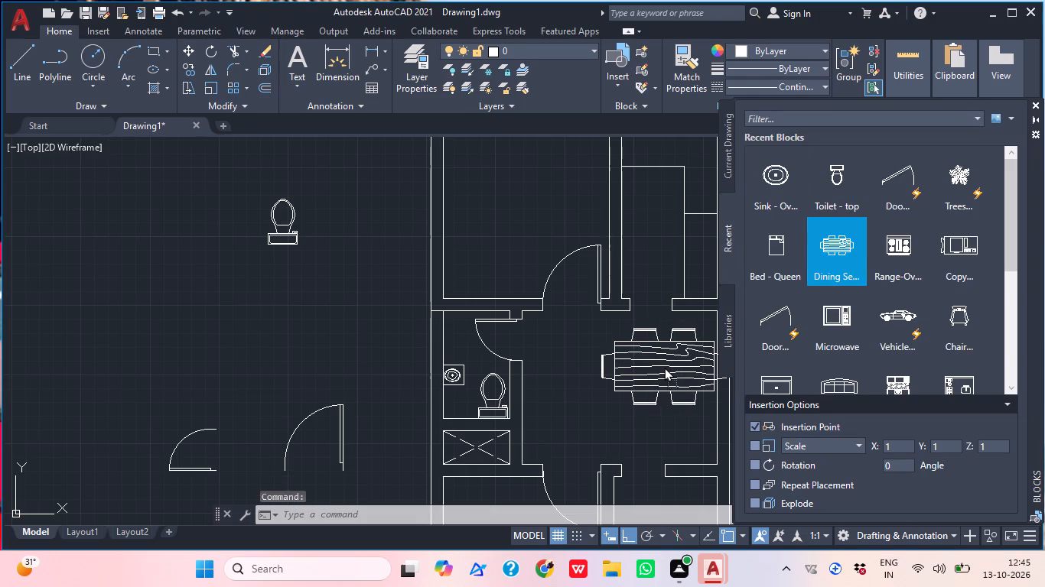
left_click_drag(664, 367, 655, 379)
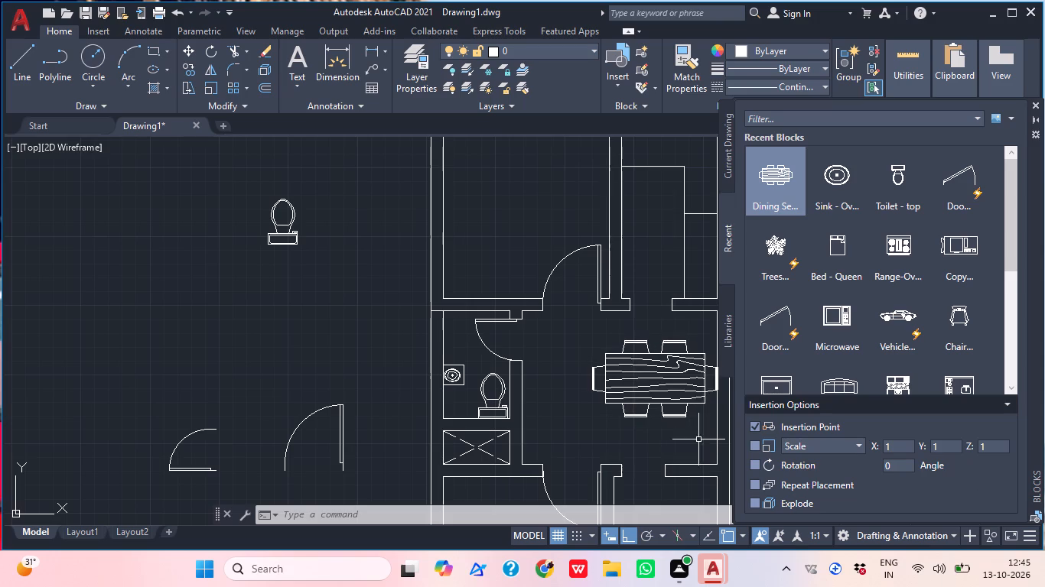
left_click(1035, 108)
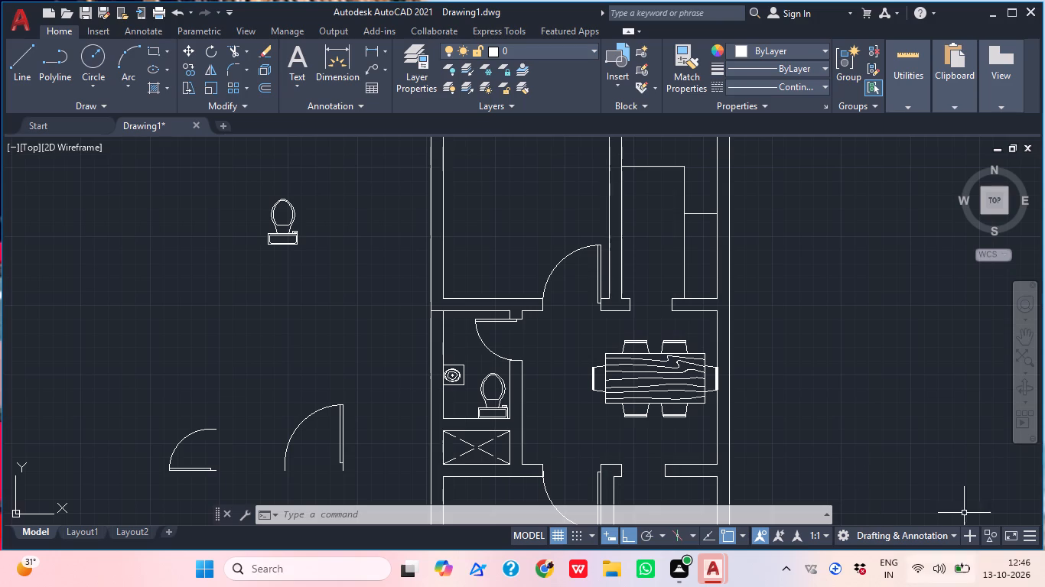
Scale the dining set in the central room down freehand to roughly 60% of its size, from a base point near the table's middle.
scroll(789, 410, "down", 1)
middle_click(804, 407)
scroll(747, 387, "up", 1)
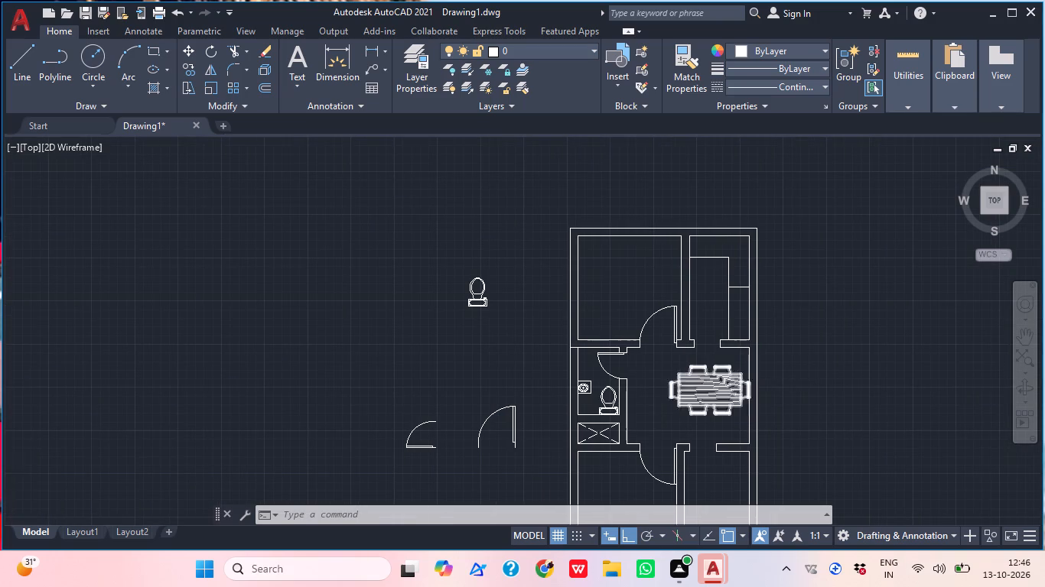
scroll(747, 387, "up", 2)
left_click(664, 396)
type("SC")
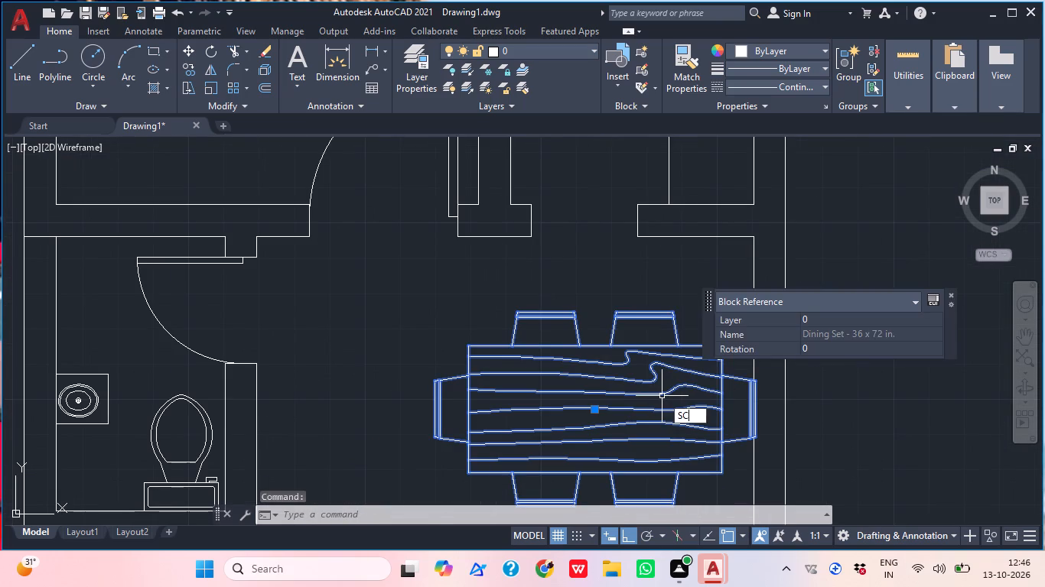
key("space")
left_click(573, 390)
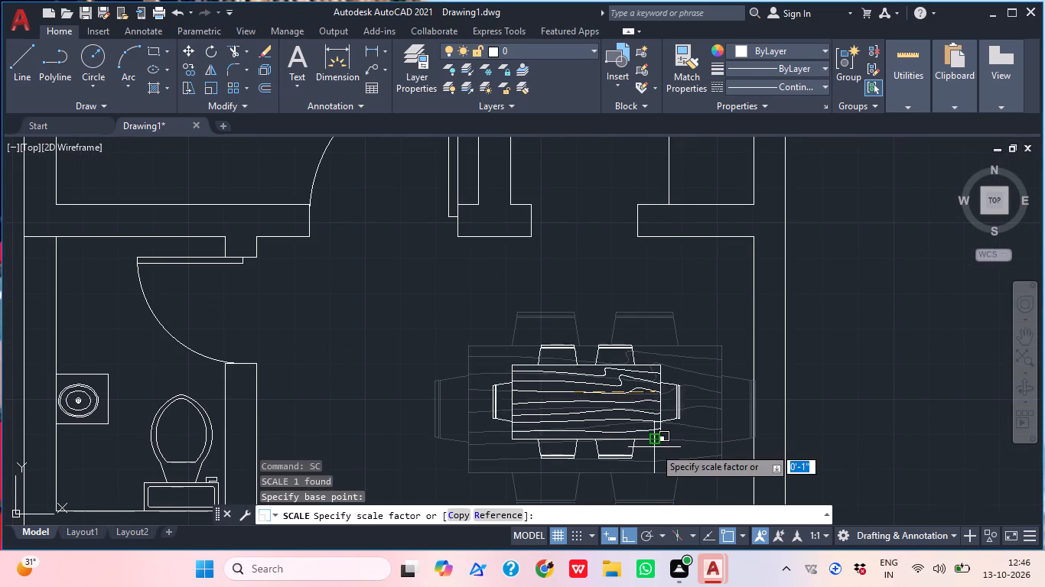
left_click(654, 447)
Move the reduced dining set slightly left and up, away from the central room's right wall, with Ortho off.
scroll(677, 440, "down", 1)
left_click(684, 442)
left_click(602, 410)
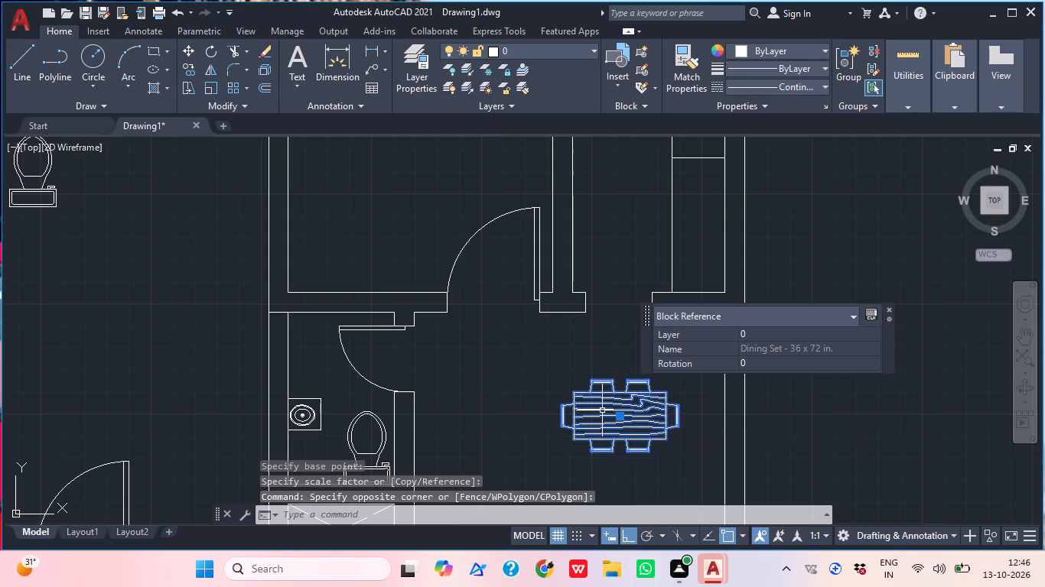
type("M")
key("space")
scroll(682, 381, "down", 1)
middle_click_drag(691, 378, 706, 372)
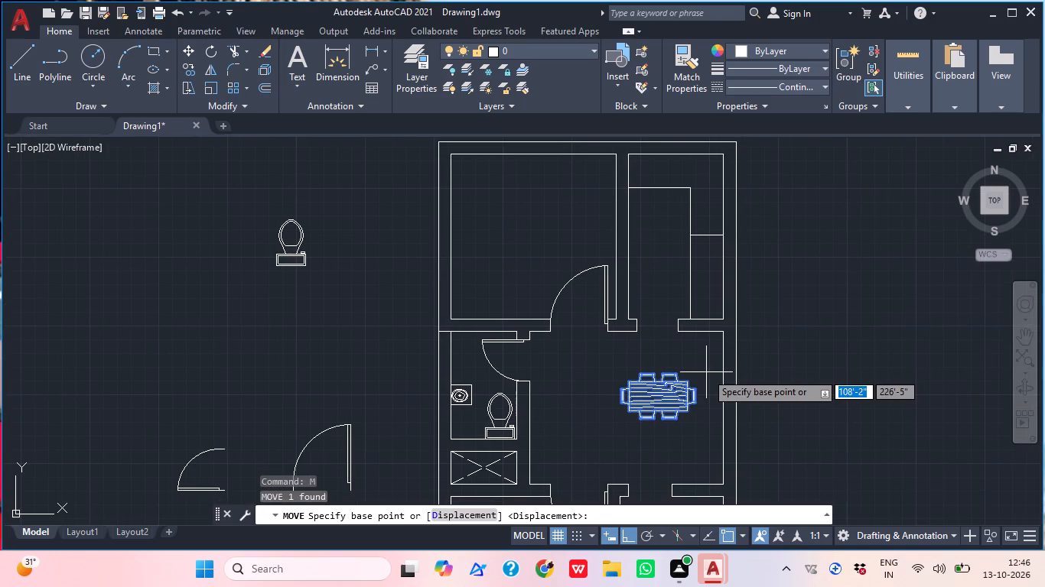
left_click(653, 391)
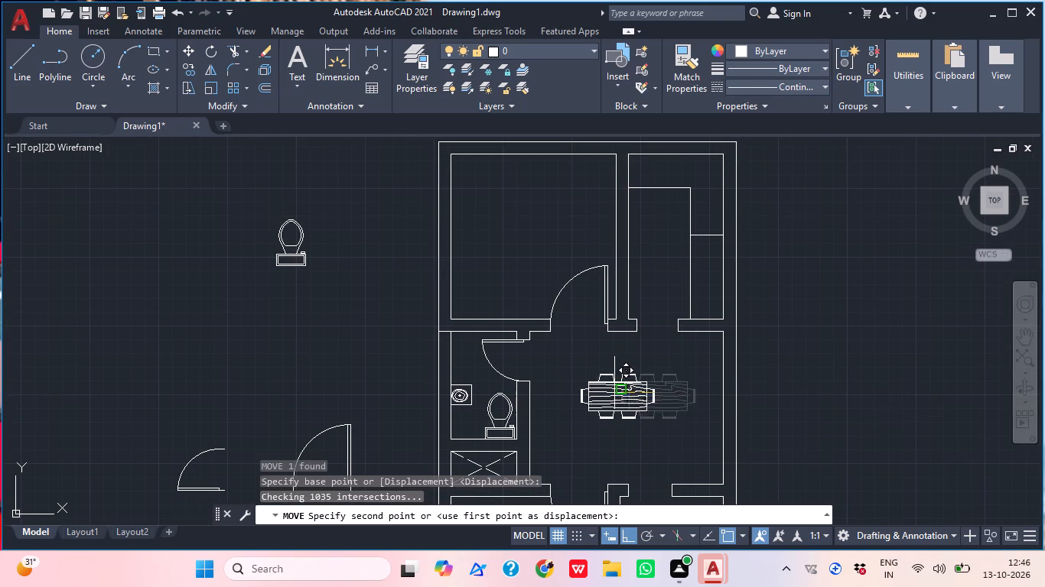
left_click(628, 528)
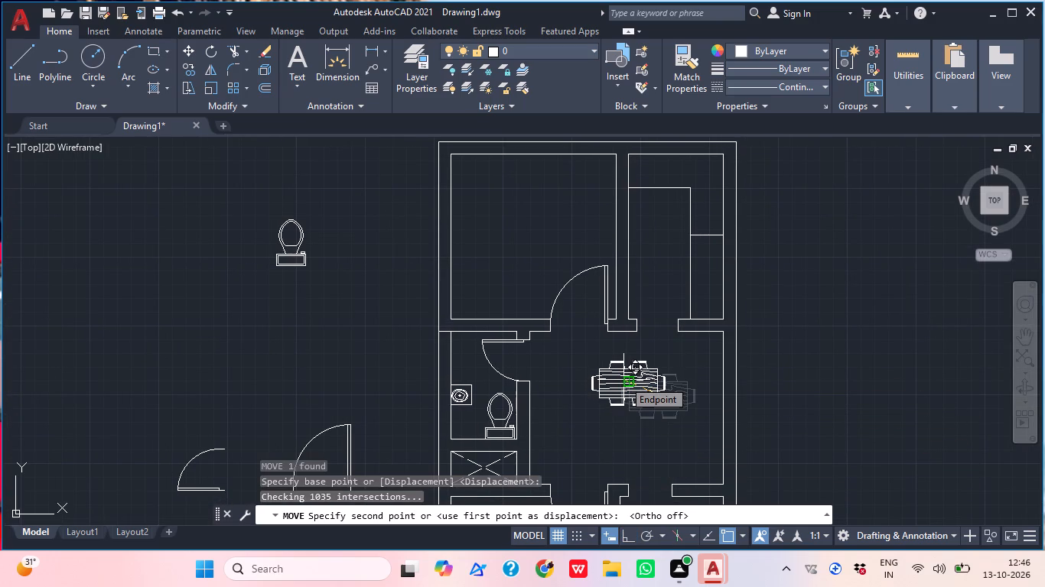
left_click(631, 387)
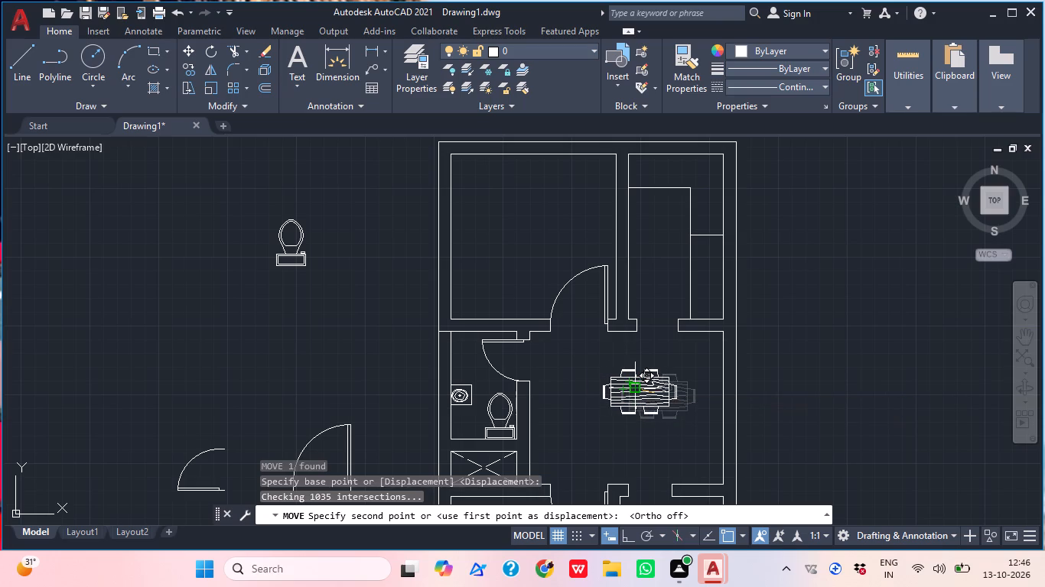
middle_click_drag(709, 366, 789, 348)
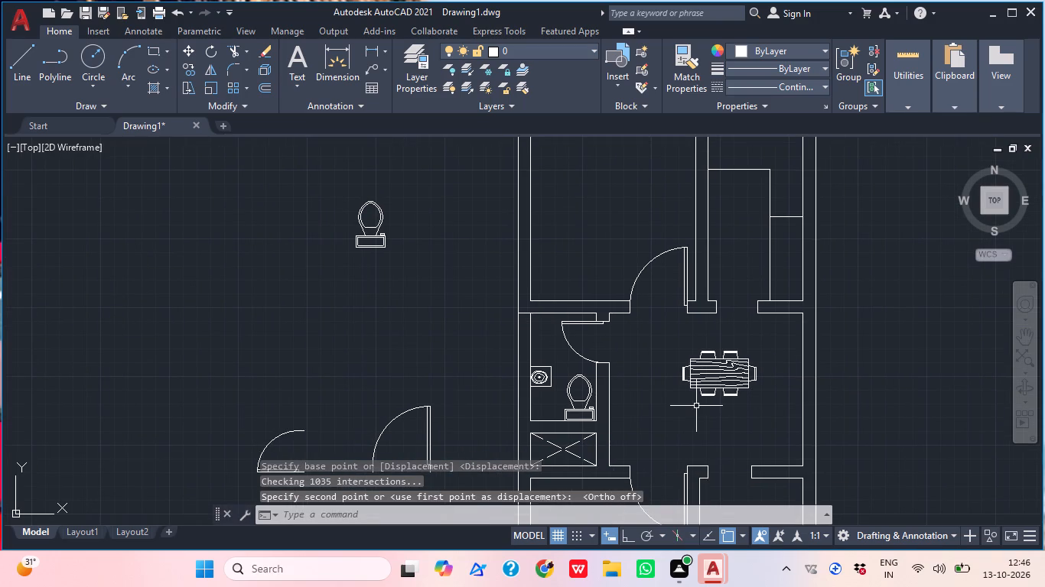
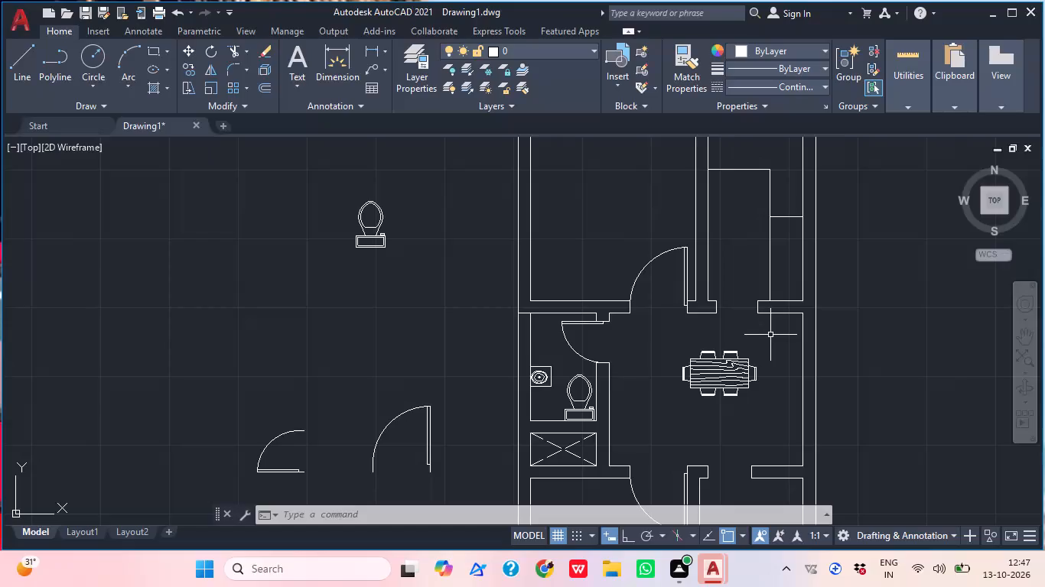
Draw an upright rectangle about 1'-8" wide and 4'-4" long in the central room, just off the bathroom's right wall.
scroll(710, 336, "down", 1)
middle_click_drag(705, 342, 722, 287)
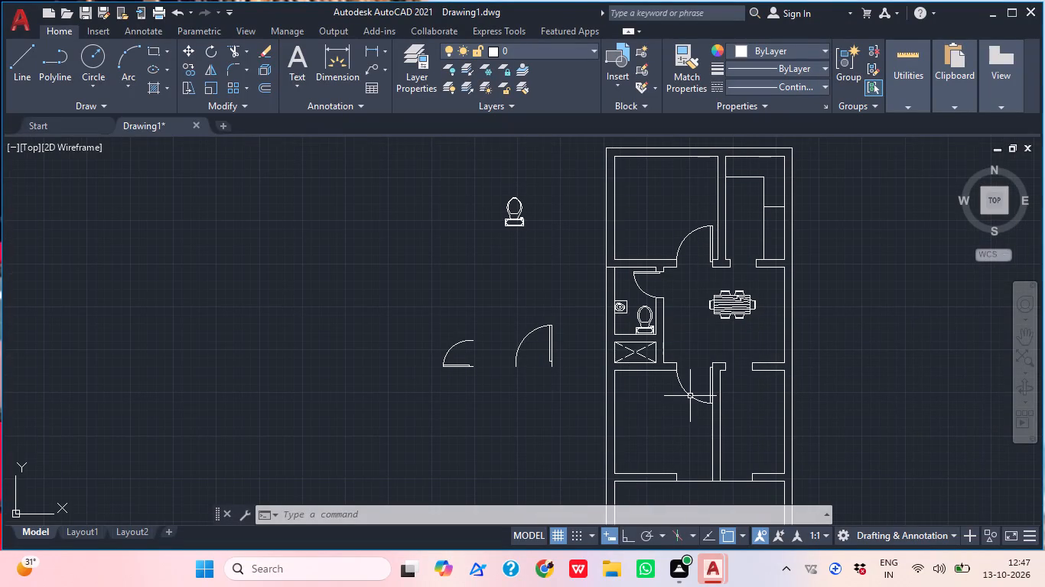
middle_click_drag(732, 388, 647, 375)
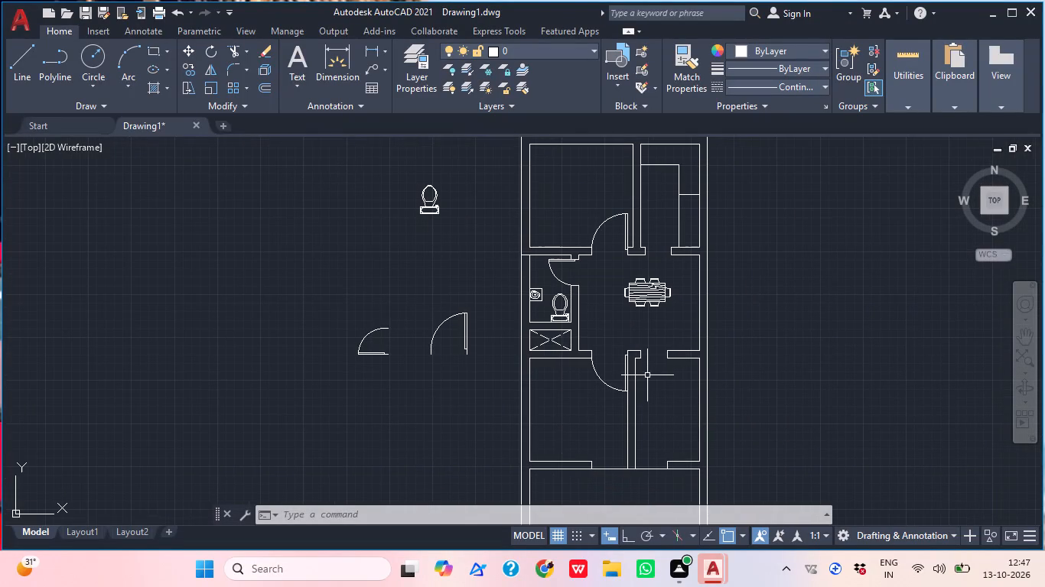
middle_click_drag(646, 373, 637, 437)
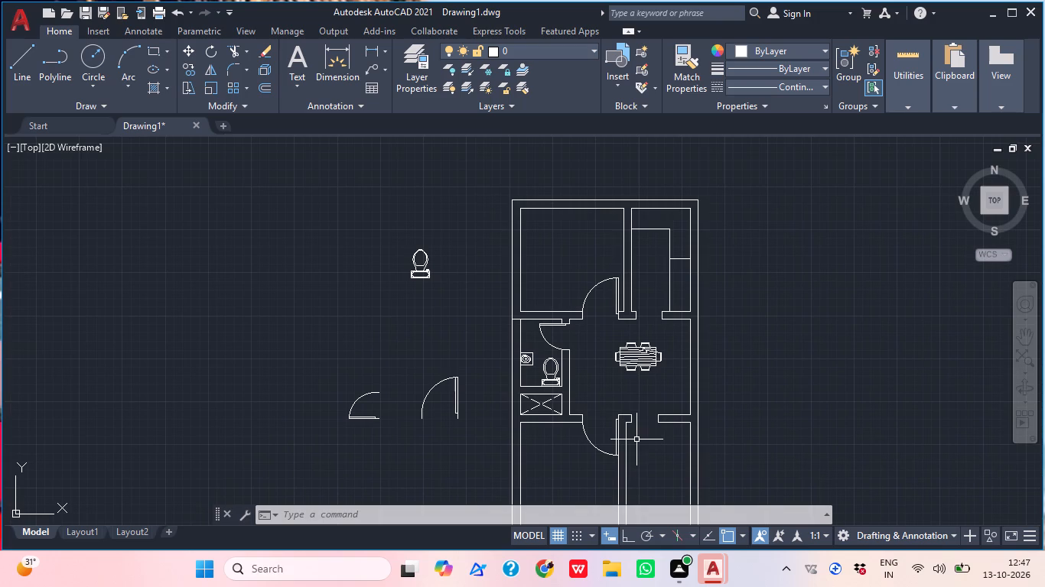
middle_click_drag(680, 440, 656, 378)
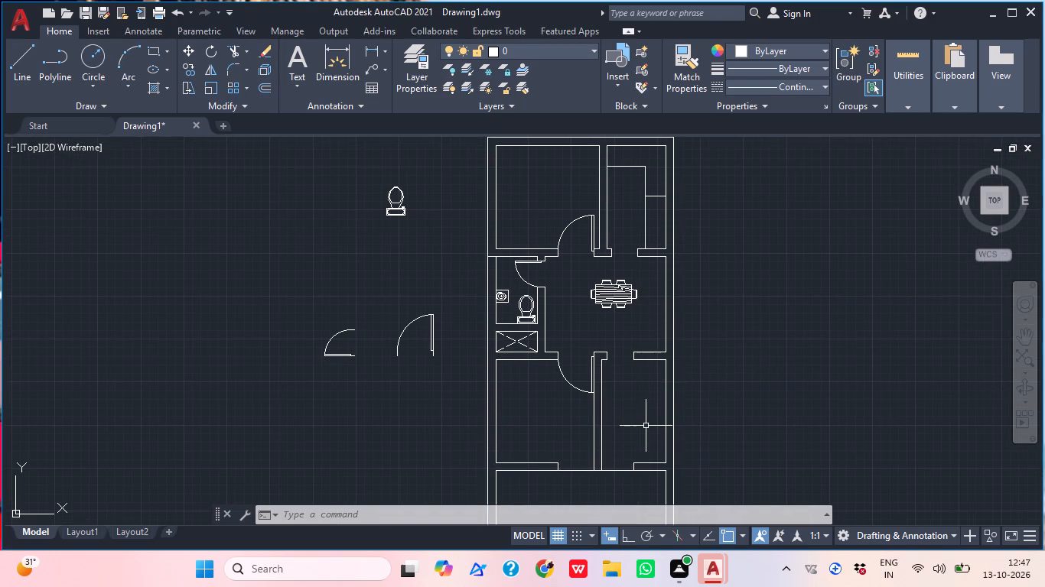
middle_click_drag(647, 457, 640, 395)
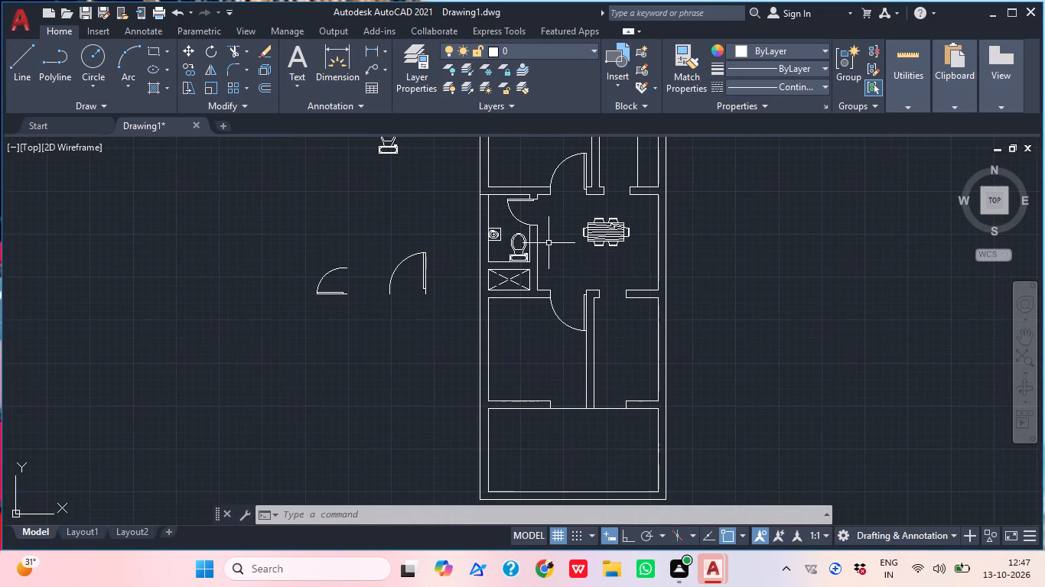
scroll(549, 241, "up", 2)
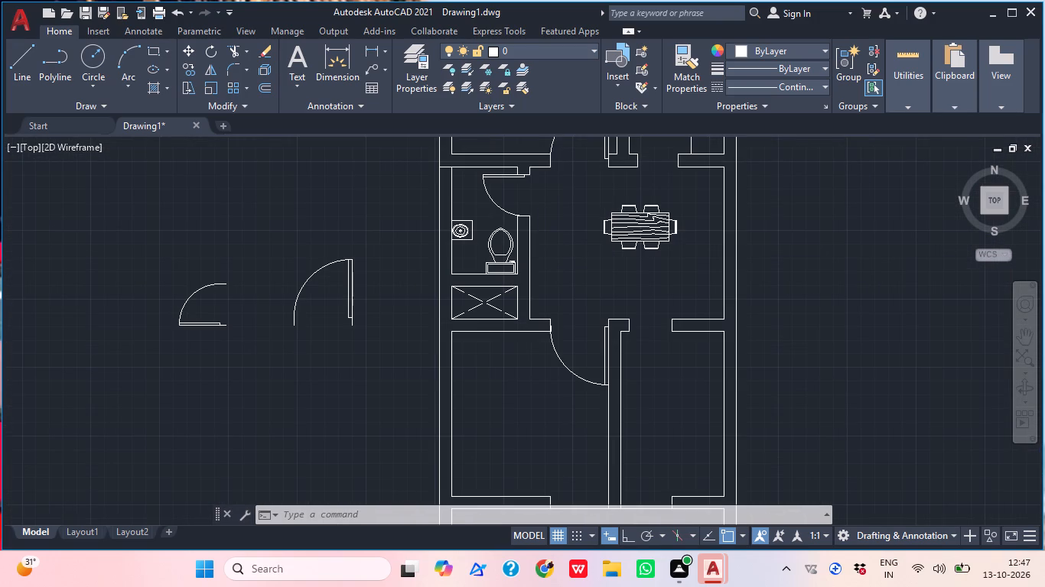
middle_click_drag(555, 255, 571, 271)
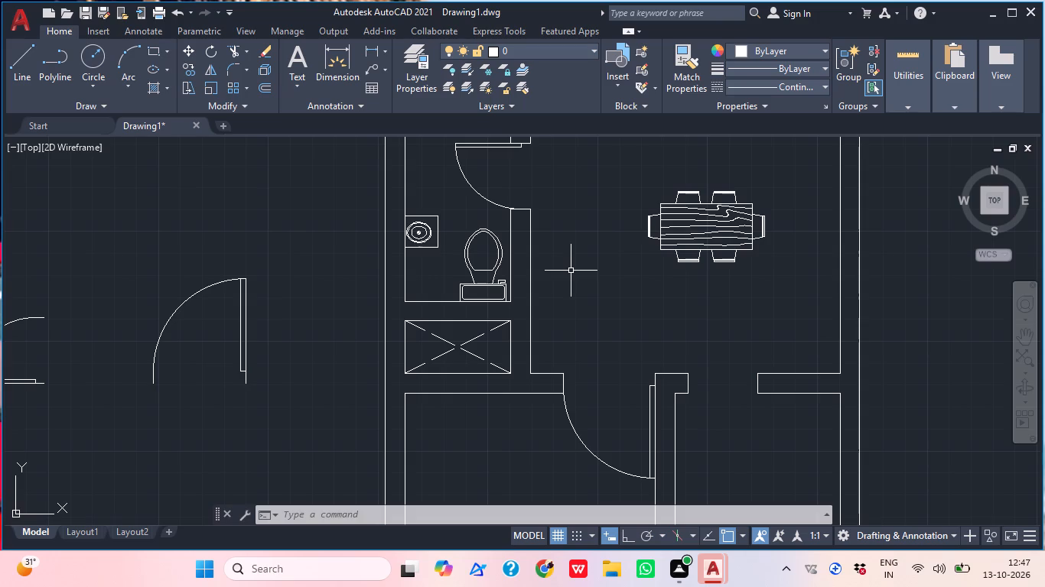
type("TEC")
key("Escape")
type("REC")
key("space")
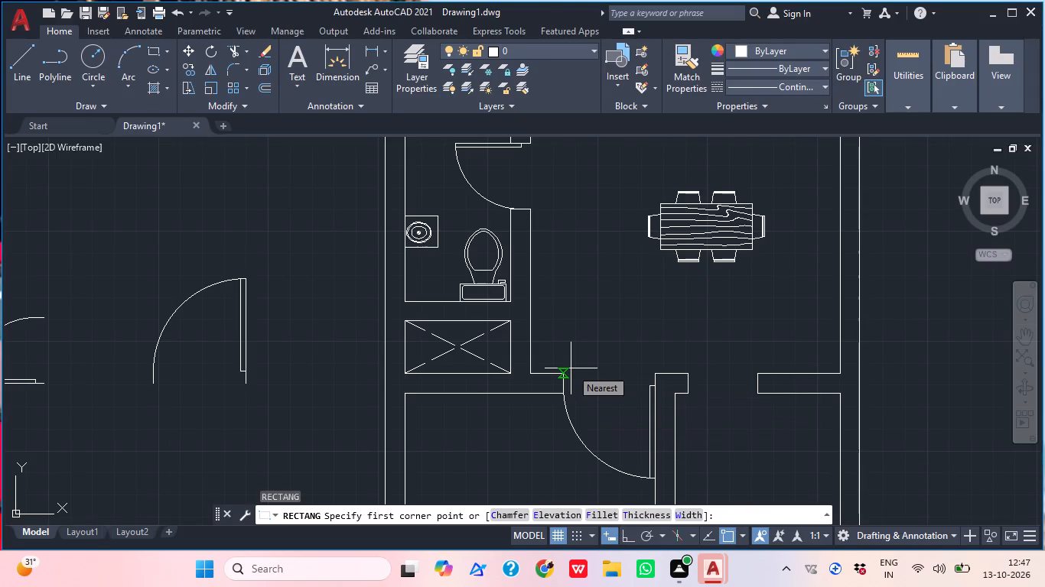
middle_click_drag(604, 222, 528, 199)
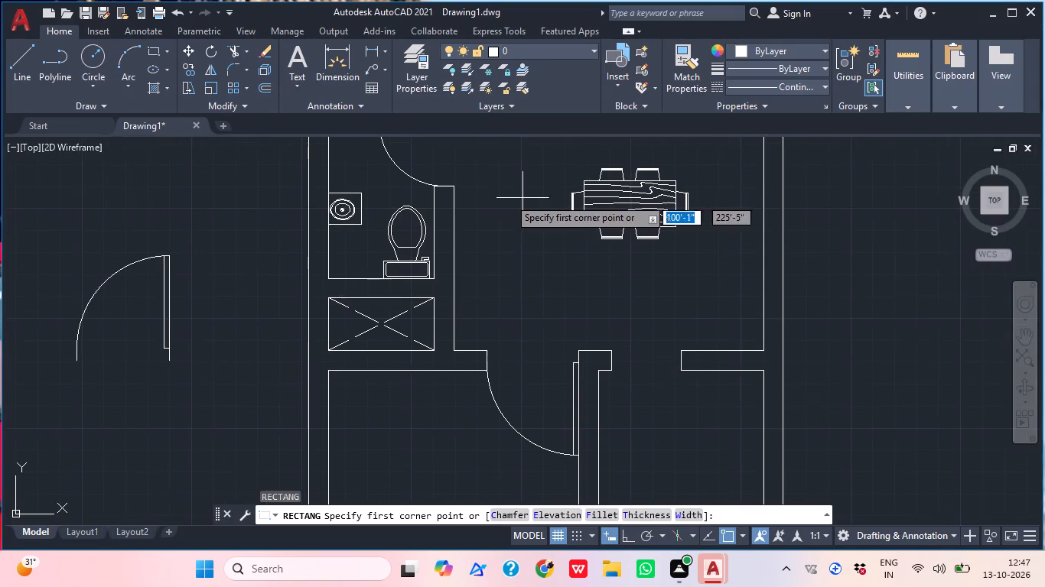
scroll(488, 200, "up", 2)
scroll(430, 205, "down", 1)
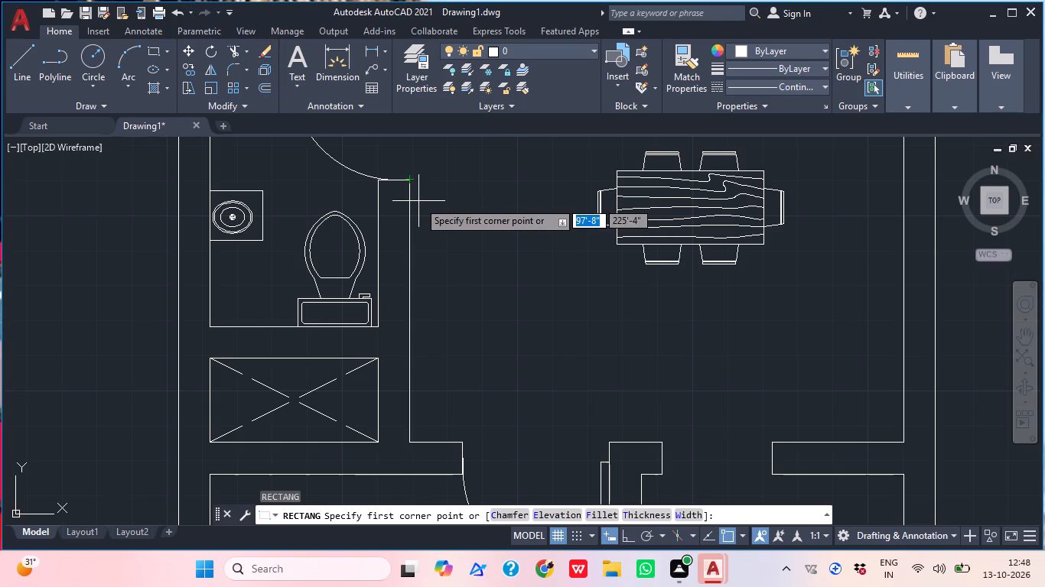
left_click(420, 195)
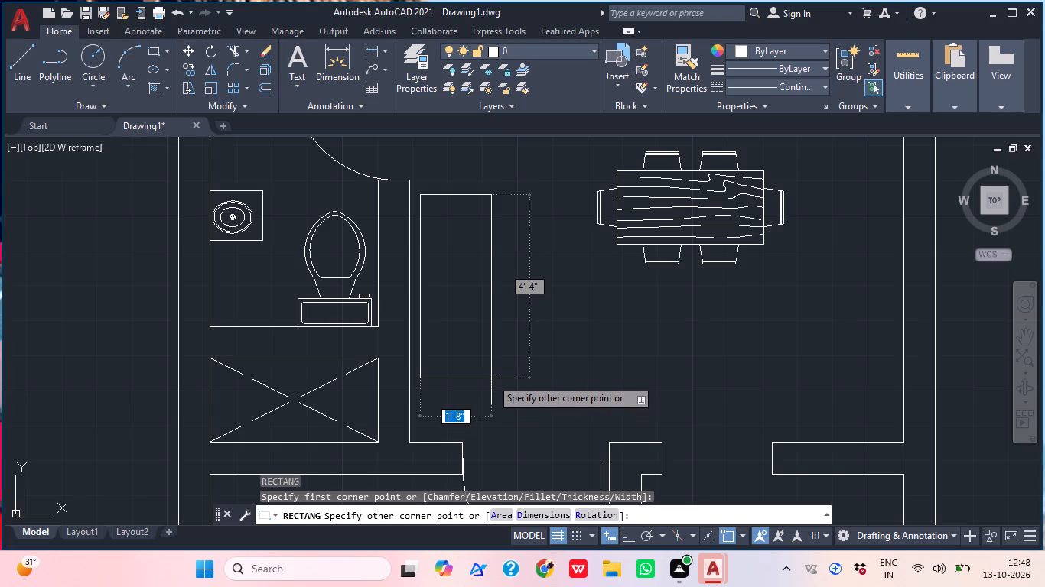
left_click(491, 378)
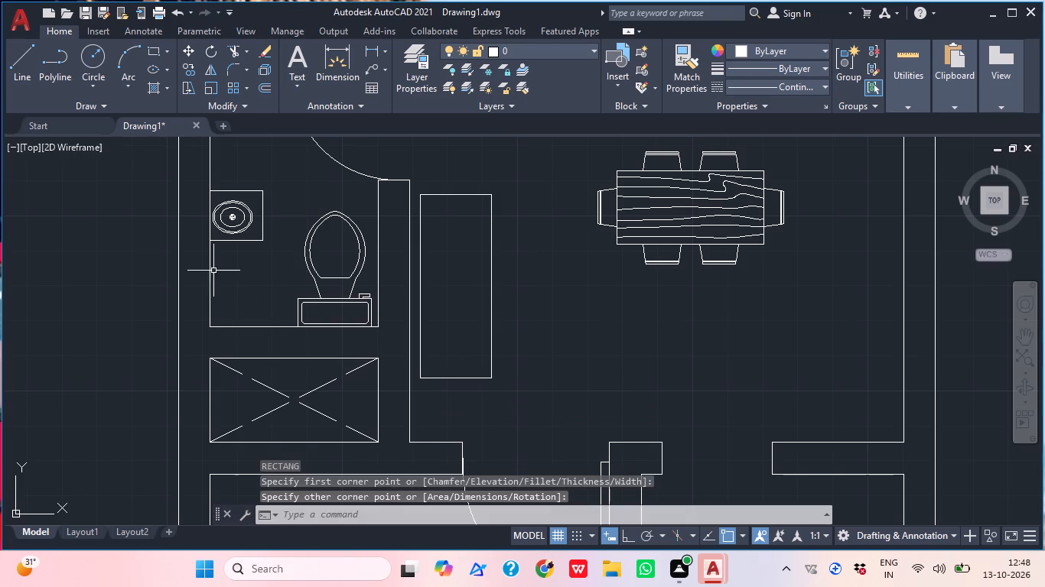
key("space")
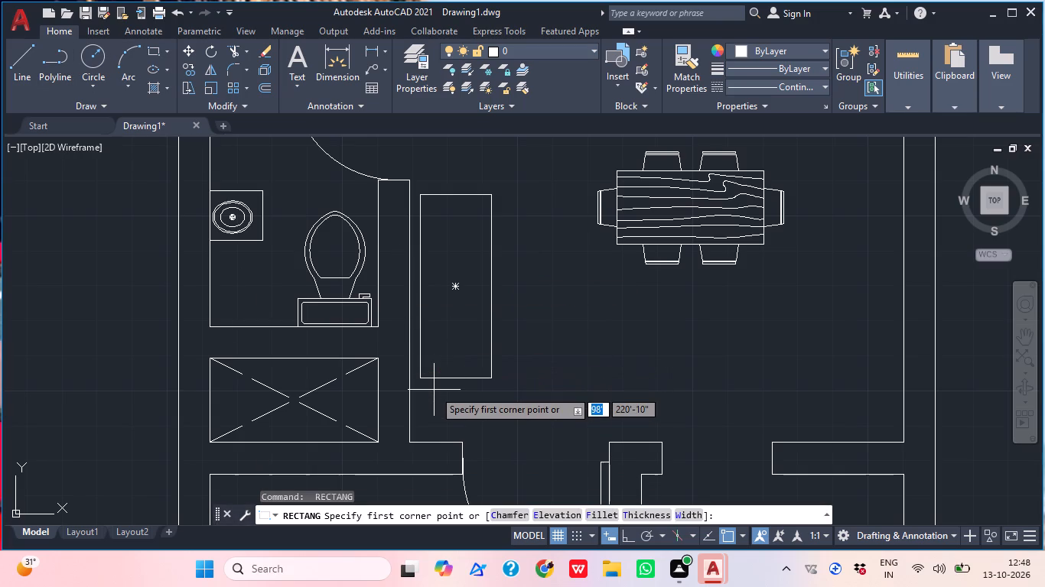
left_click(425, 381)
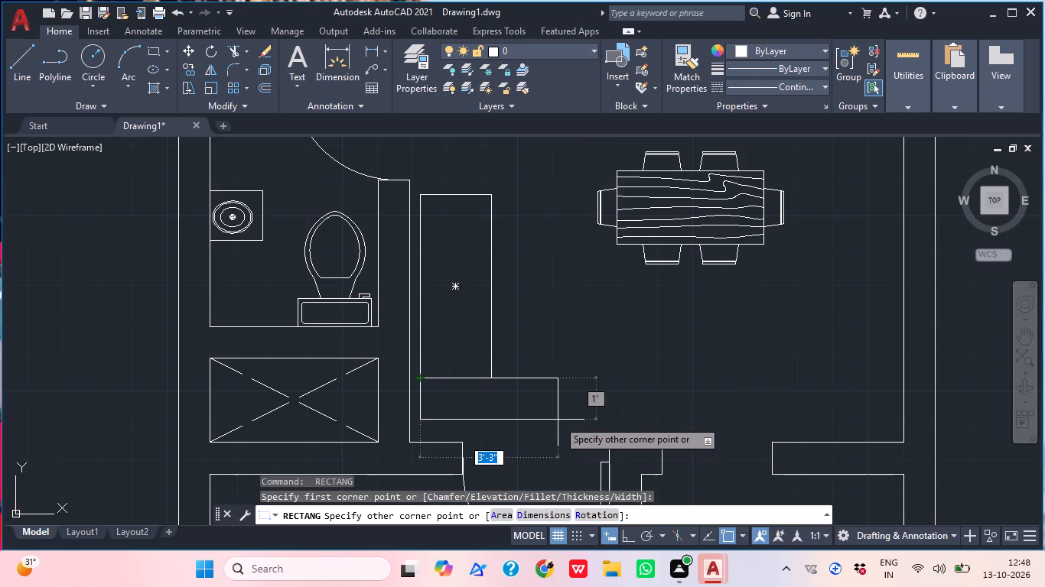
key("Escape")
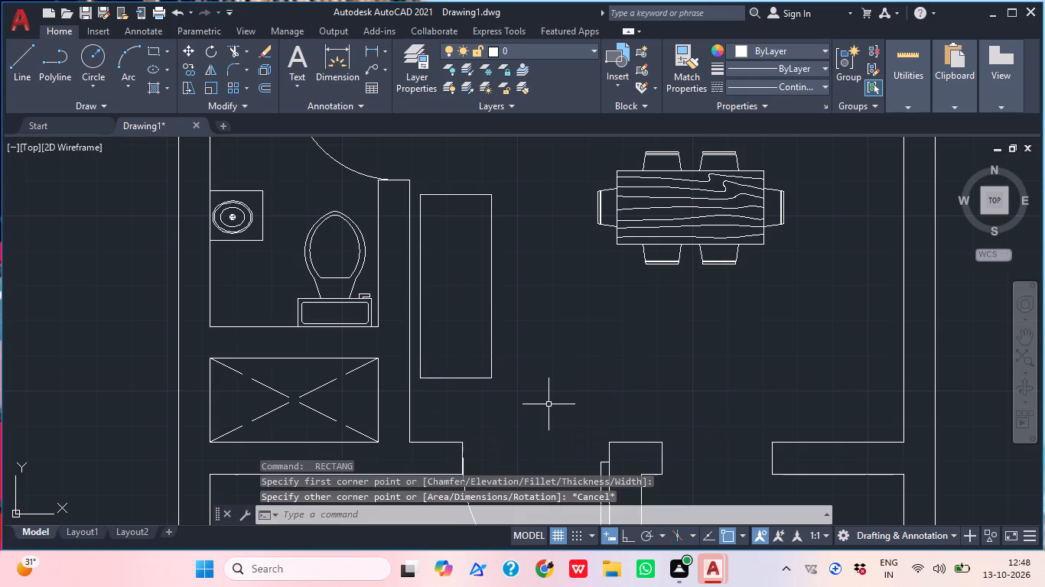
Draw a horizontal rectangle about 2'-10" wide across the tall rectangle's lower end, flush with its left edge, overlapping it slightly.
key("space")
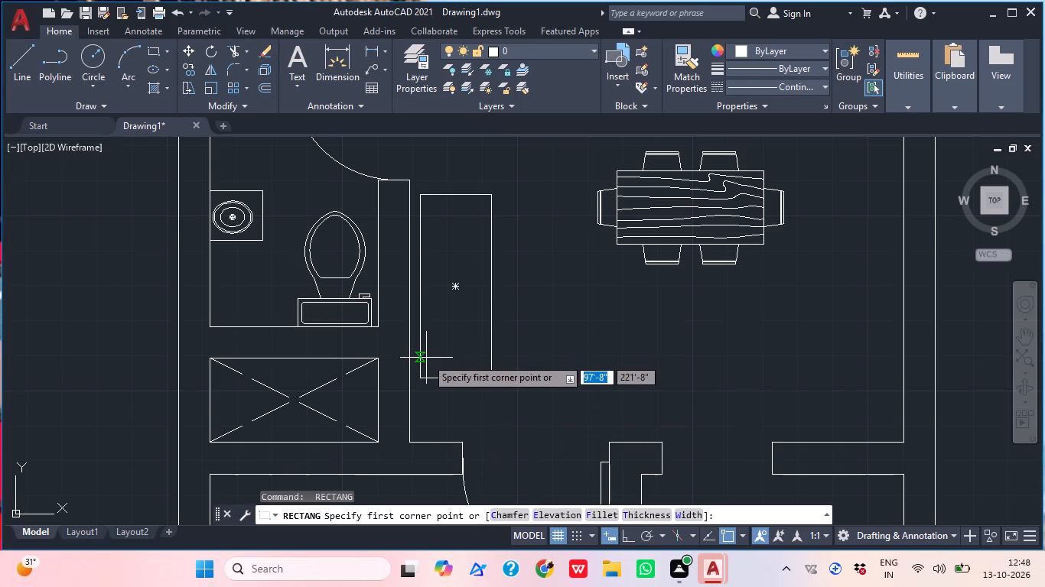
left_click(423, 358)
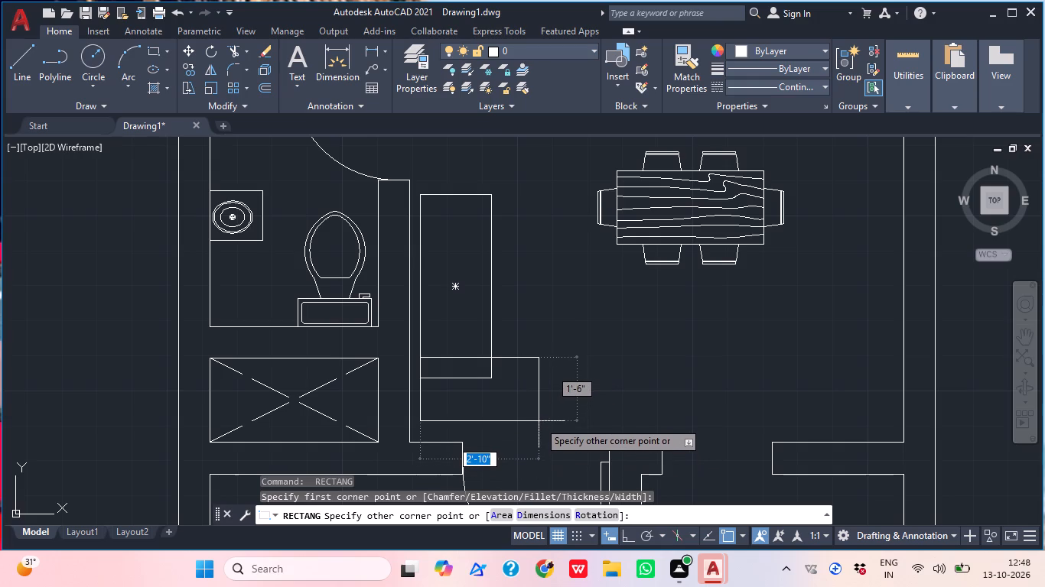
left_click(540, 429)
Trim away the tall rectangle's bottom and right edges where they fall inside the lower horizontal rectangle.
middle_click_drag(499, 362, 500, 363)
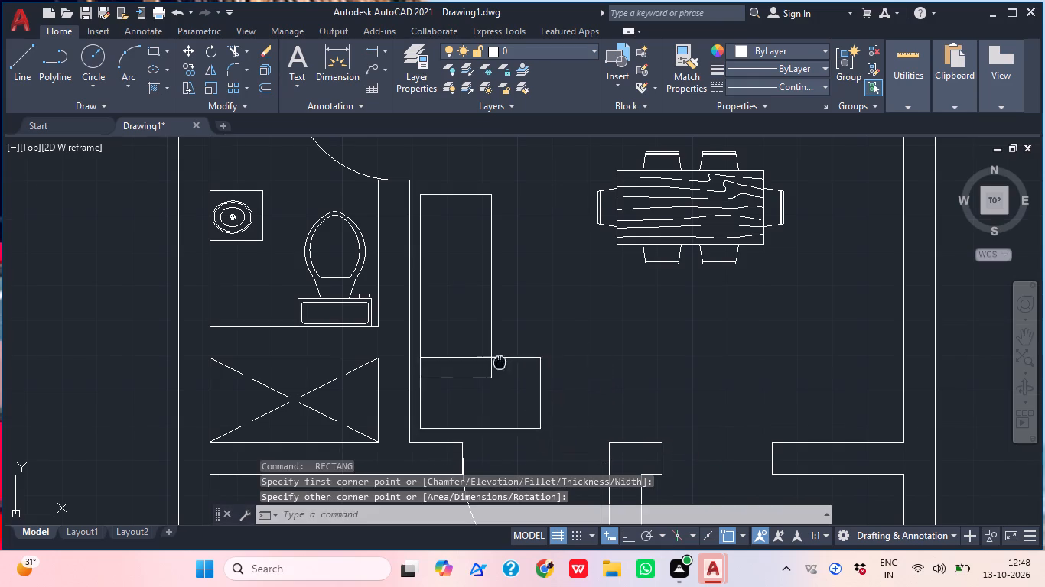
middle_click_drag(500, 363, 526, 394)
type("TR")
key("space")
left_click(497, 407)
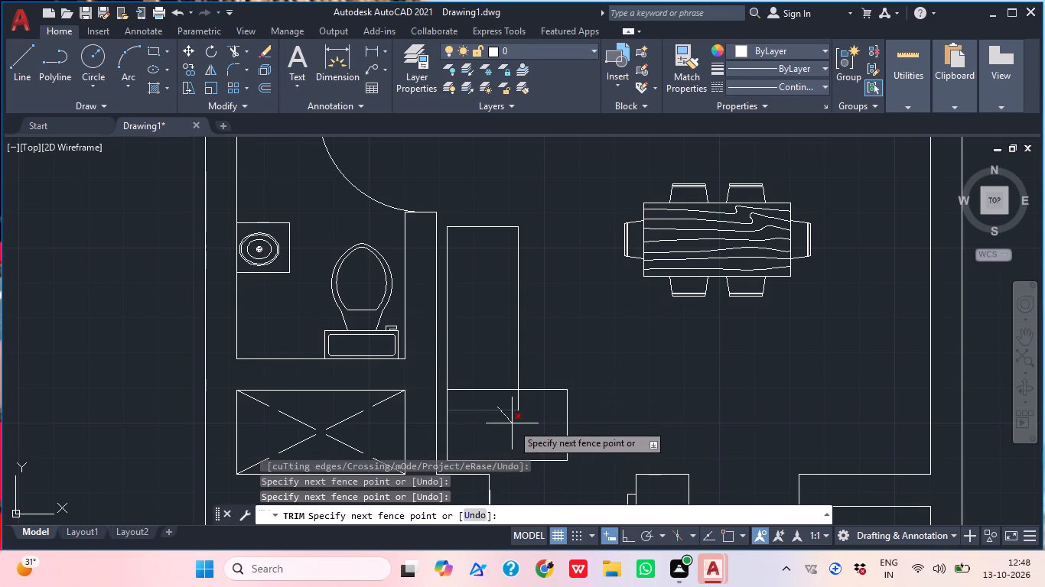
left_click(512, 423)
left_click(519, 413)
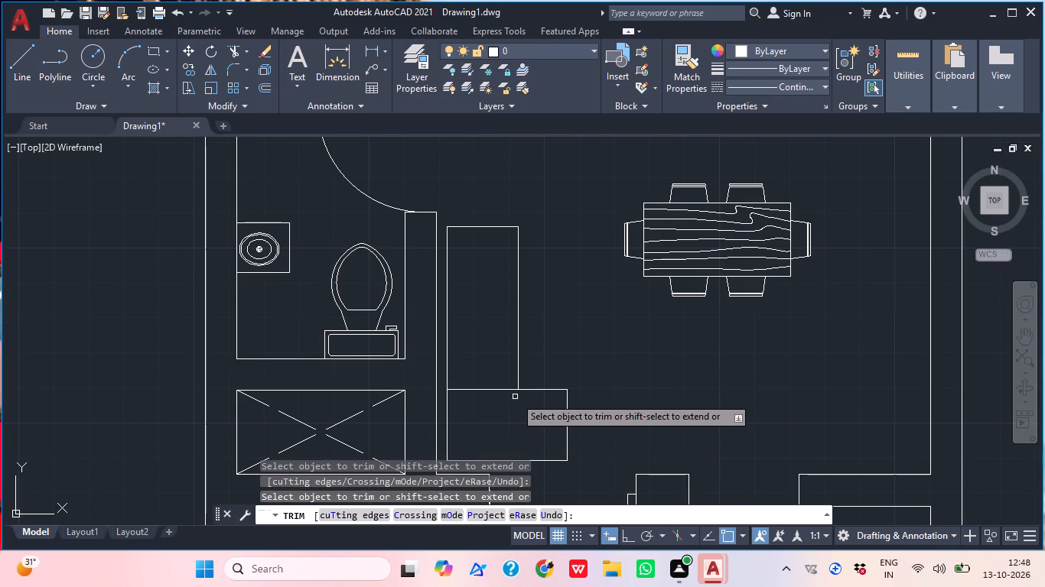
key("Escape")
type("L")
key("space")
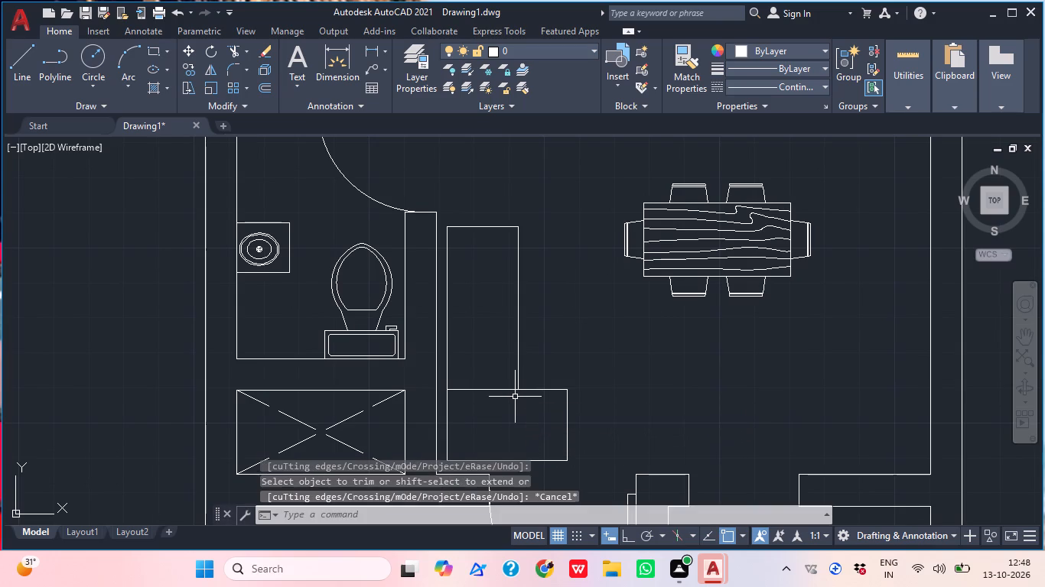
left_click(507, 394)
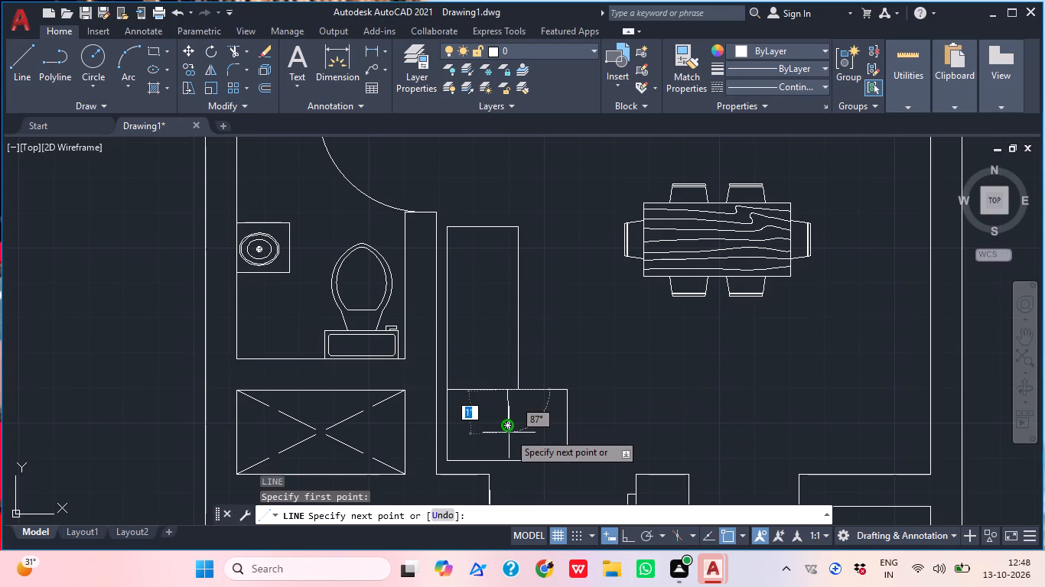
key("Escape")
Draw a small rectangle about 1'-7" by 1'-2" near the tall rectangle's upper end, projecting slightly past its right edge.
type("RE")
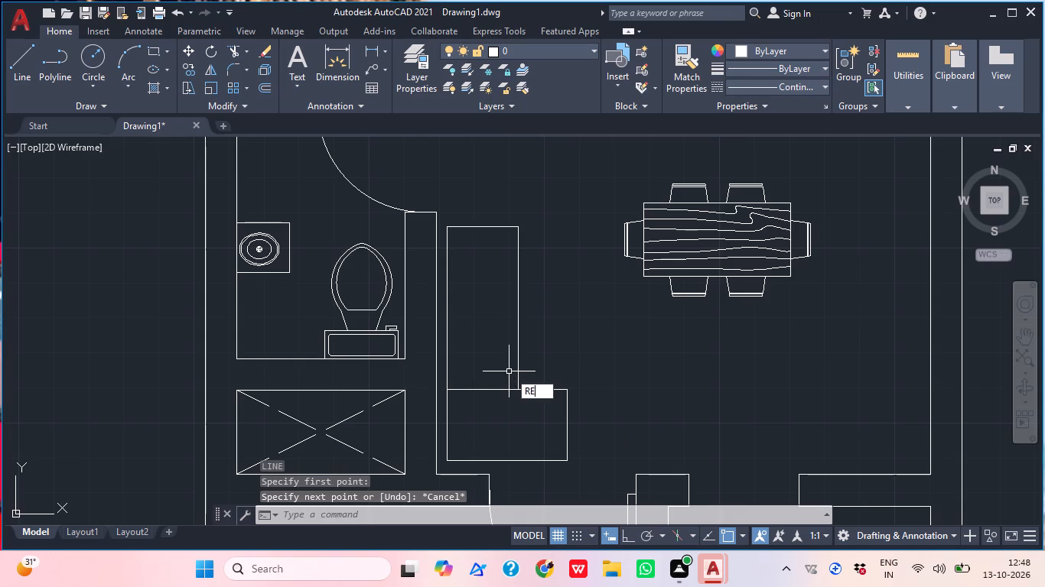
key("c")
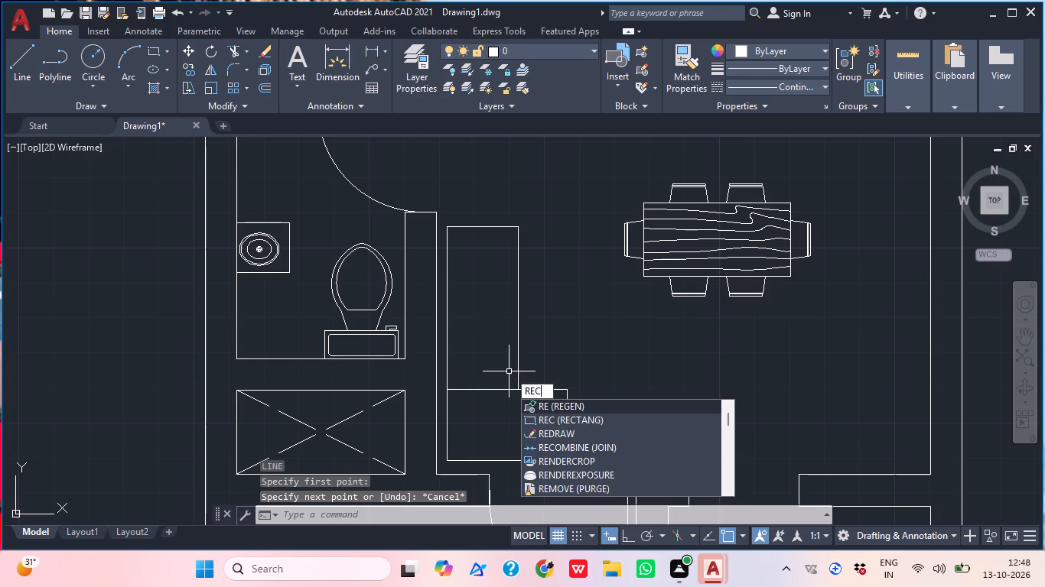
key("space")
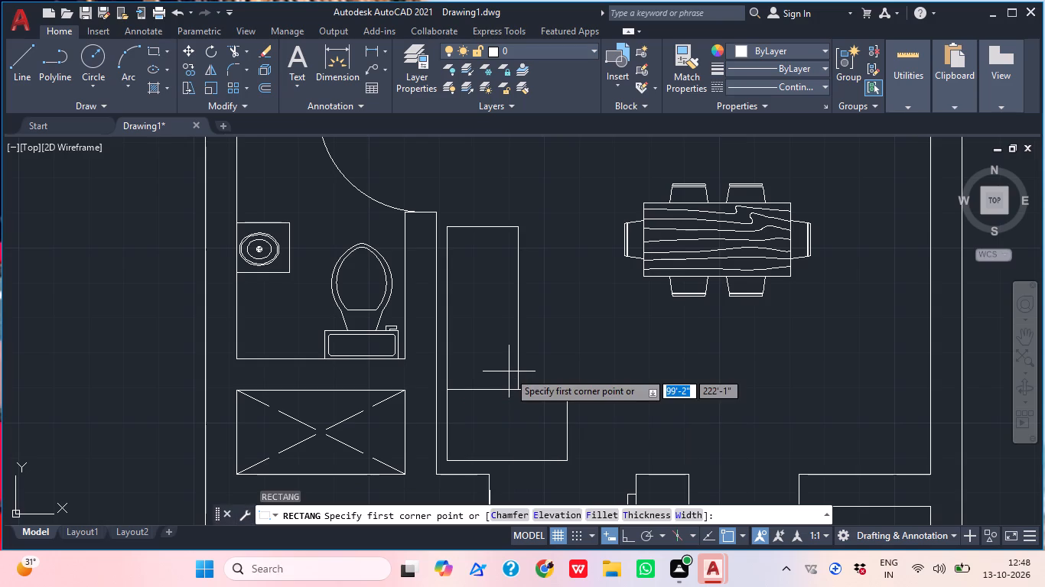
left_click(467, 239)
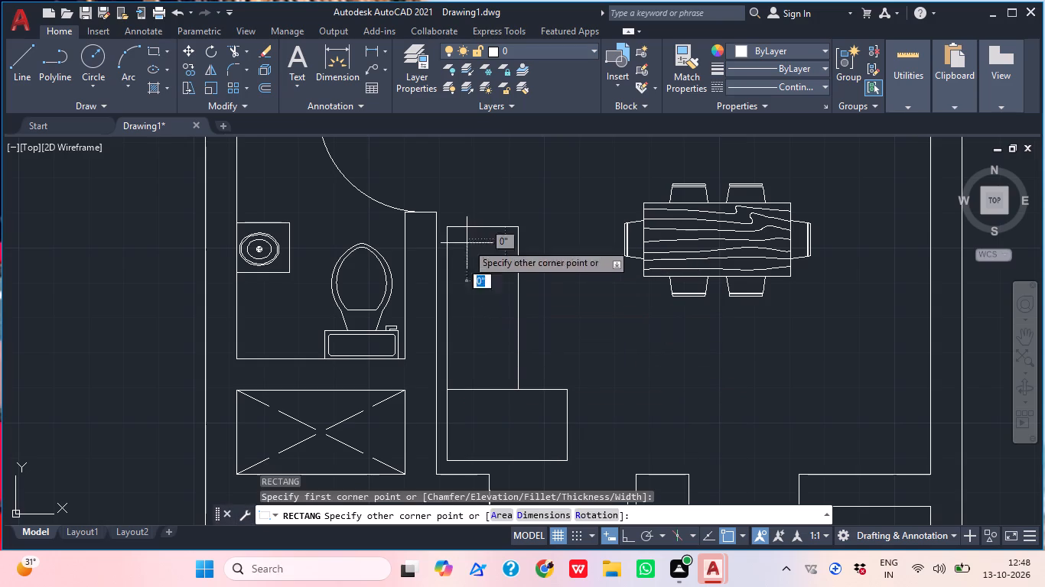
left_click(532, 289)
key("e")
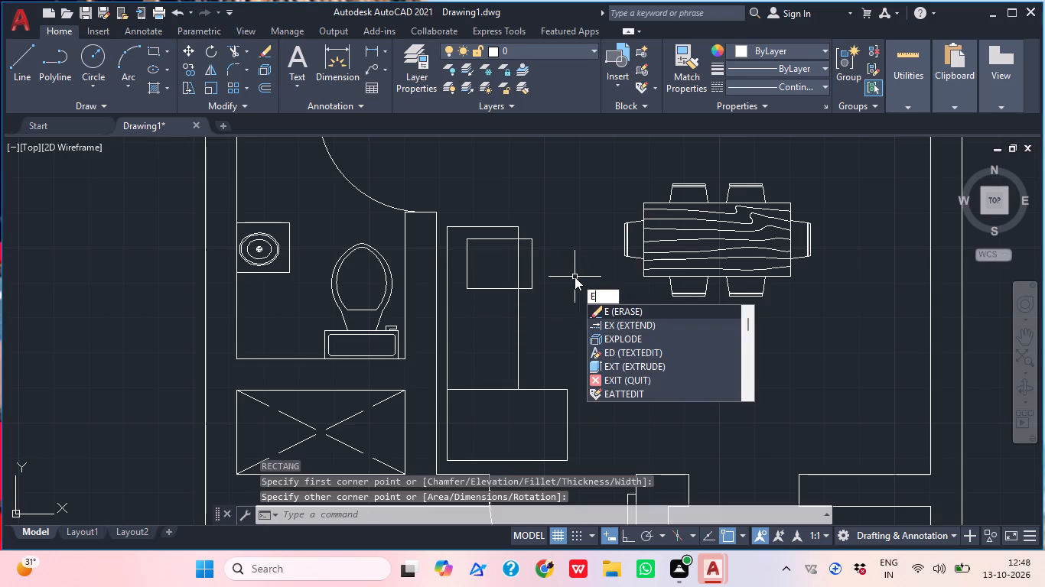
key("Escape")
Draw a second small rectangle about 1'-6" by 1'-1" directly below the first one, projecting past the same right edge.
type("REC")
key("space")
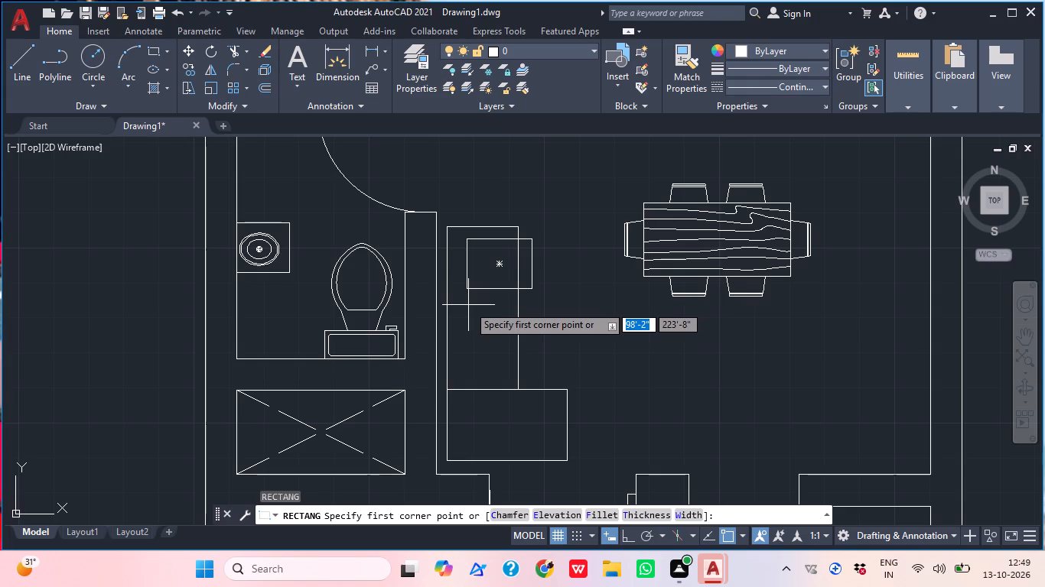
left_click(468, 306)
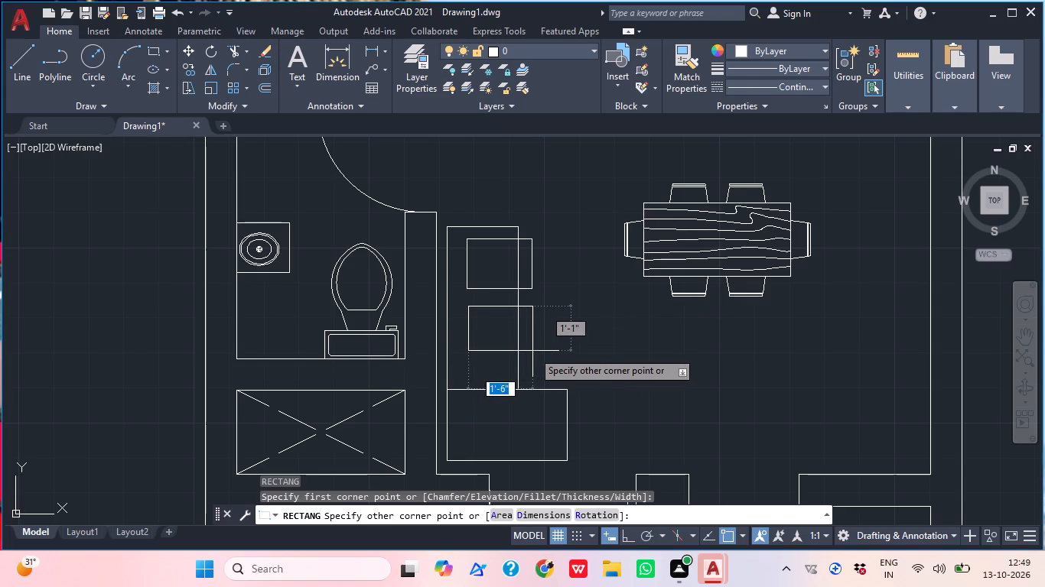
left_click(532, 351)
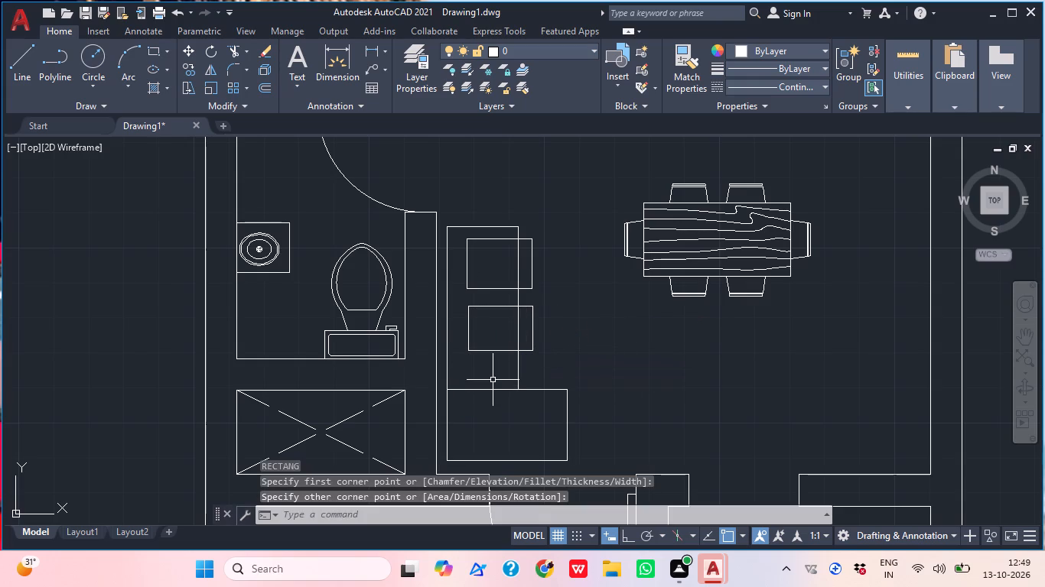
Trim away the full top edge of the lower horizontal rectangle to open it to the tall part of the L-shaped outline.
type("TR")
key("space")
left_click(493, 378)
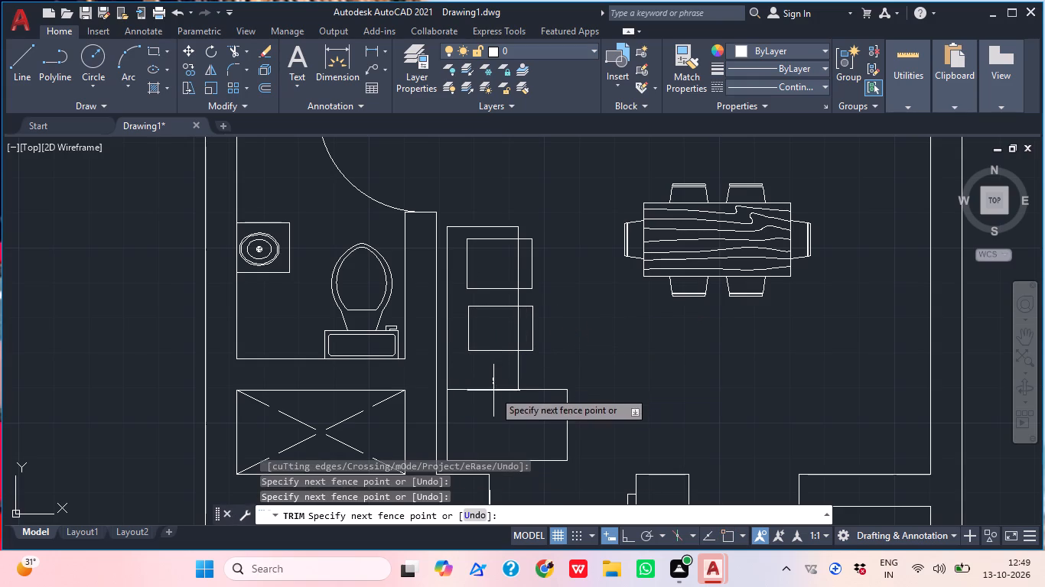
left_click(493, 391)
left_click(542, 388)
left_click(534, 397)
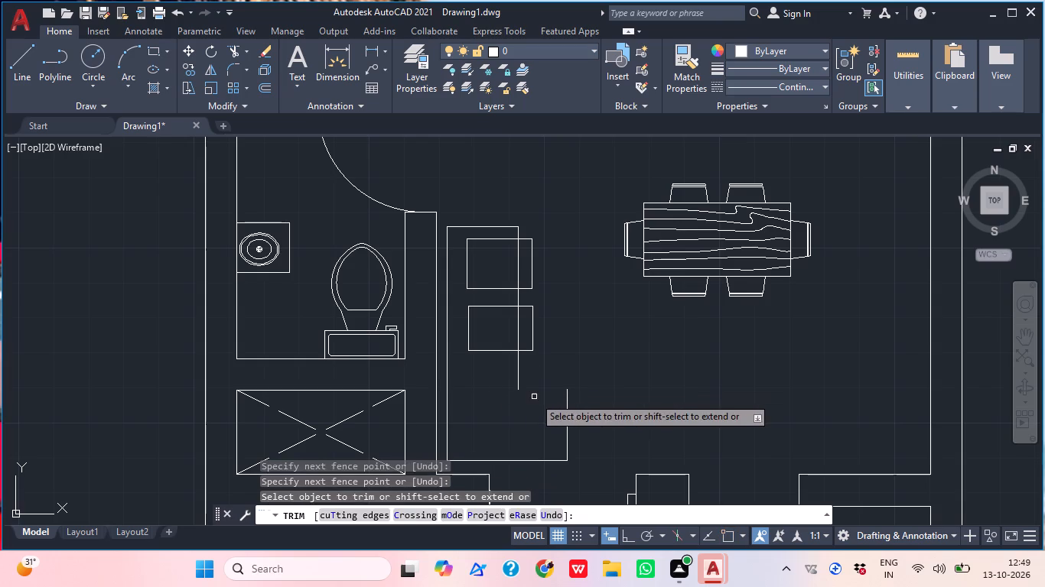
left_click(582, 405)
key("Escape")
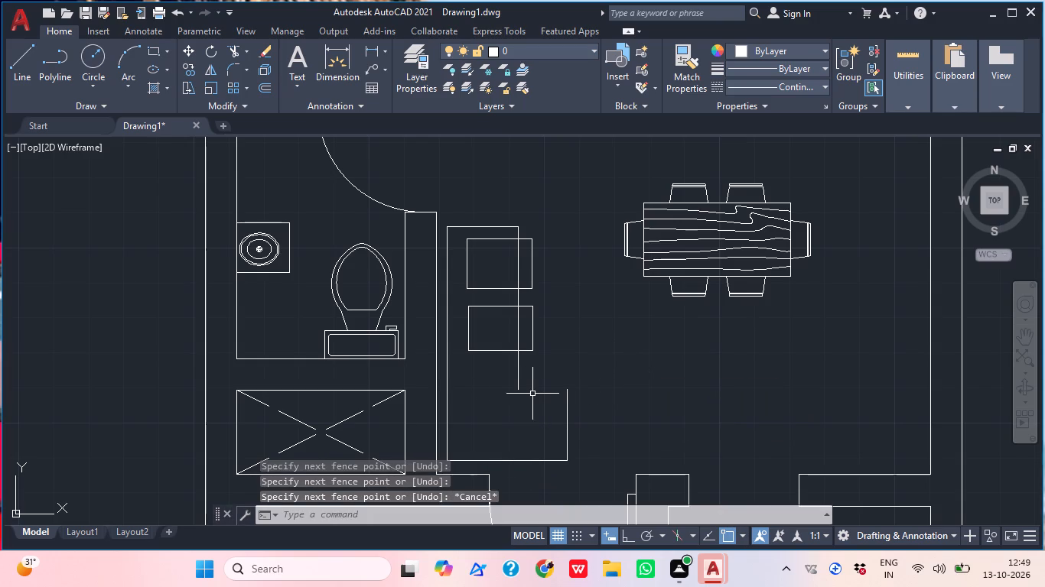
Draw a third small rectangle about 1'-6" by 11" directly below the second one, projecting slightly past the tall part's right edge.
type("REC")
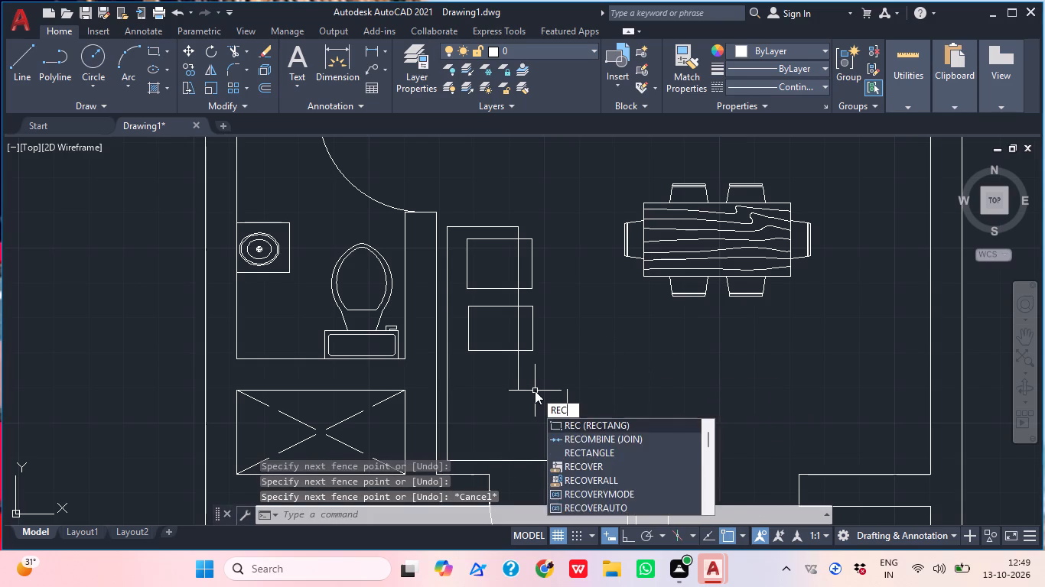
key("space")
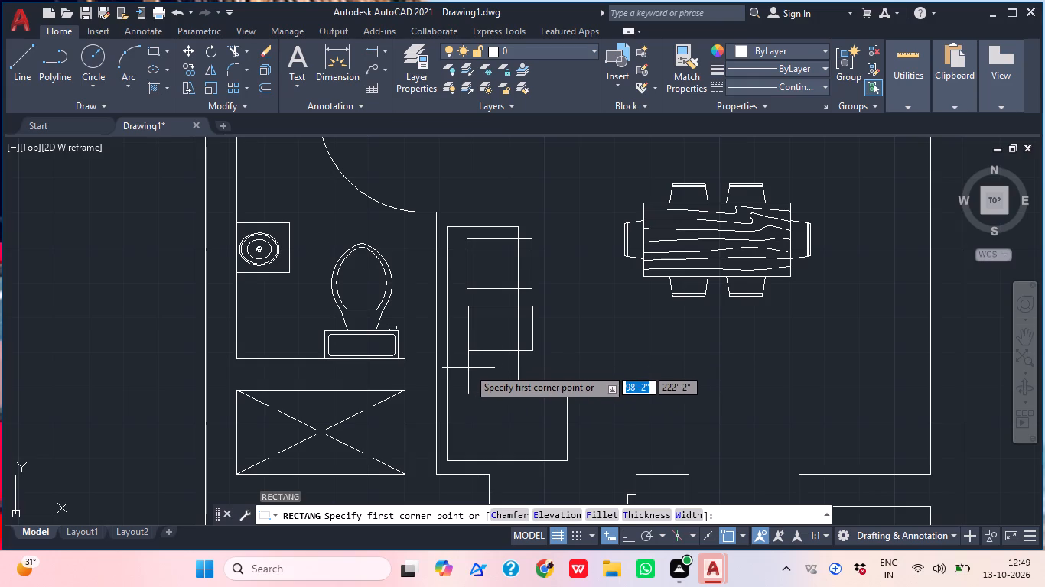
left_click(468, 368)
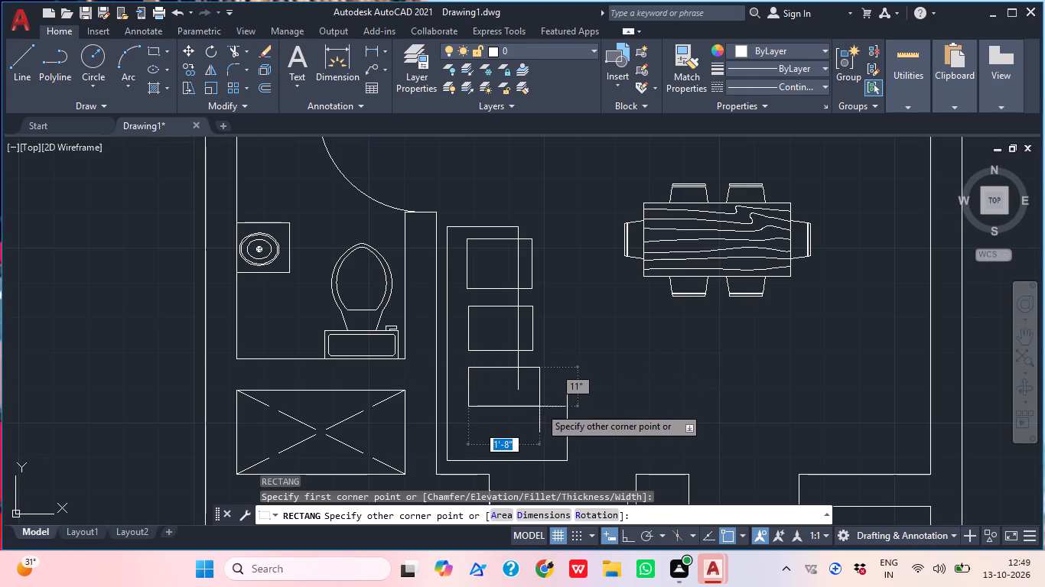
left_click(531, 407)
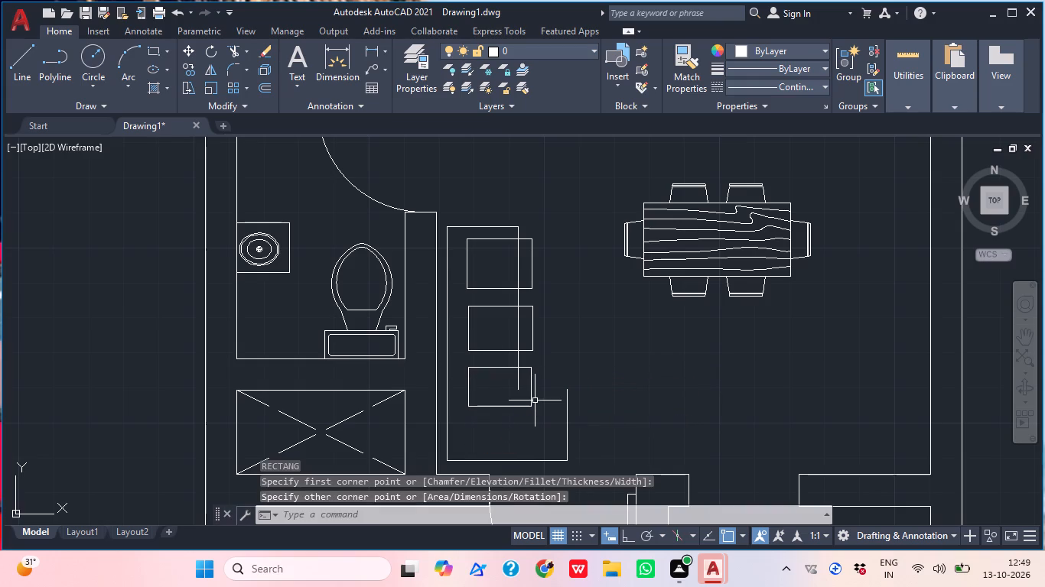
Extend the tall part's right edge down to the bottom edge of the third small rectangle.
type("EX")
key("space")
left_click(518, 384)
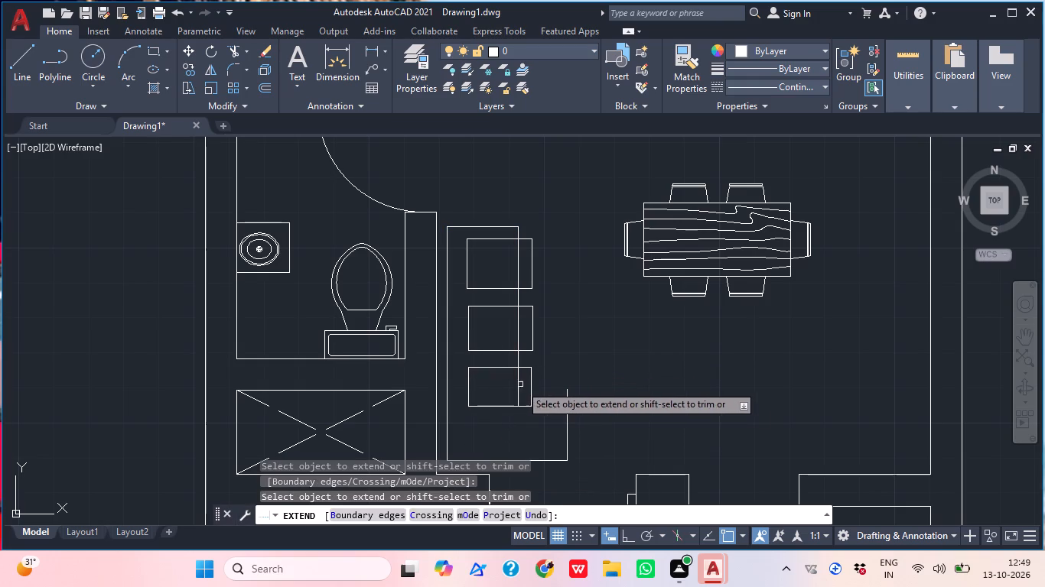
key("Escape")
Delete the whole L-shaped seating outline beside the bathroom wall together with its three small rectangles.
scroll(528, 412, "up", 1)
middle_click_drag(527, 412, 485, 412)
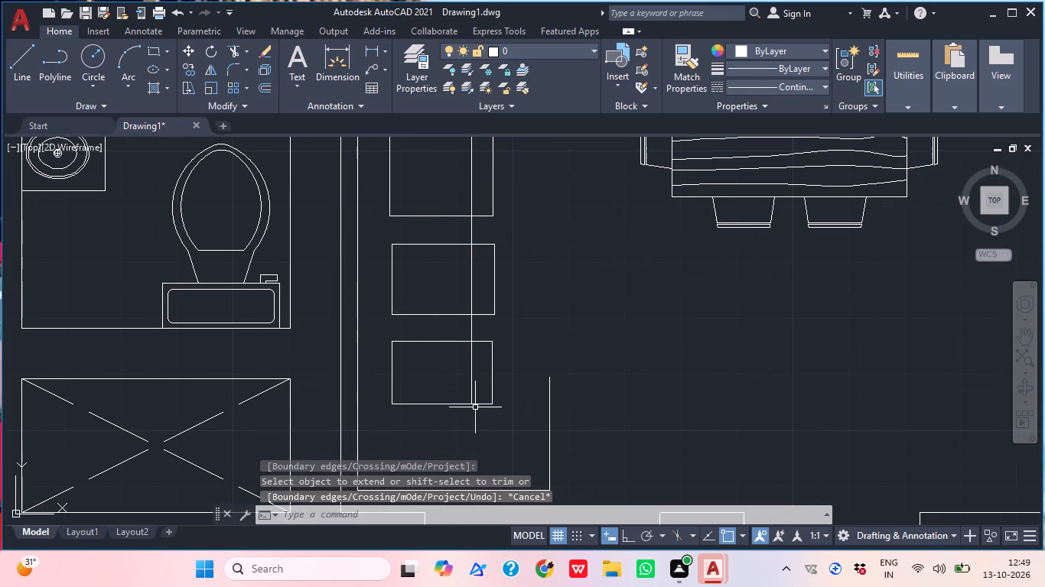
scroll(495, 392, "down", 2)
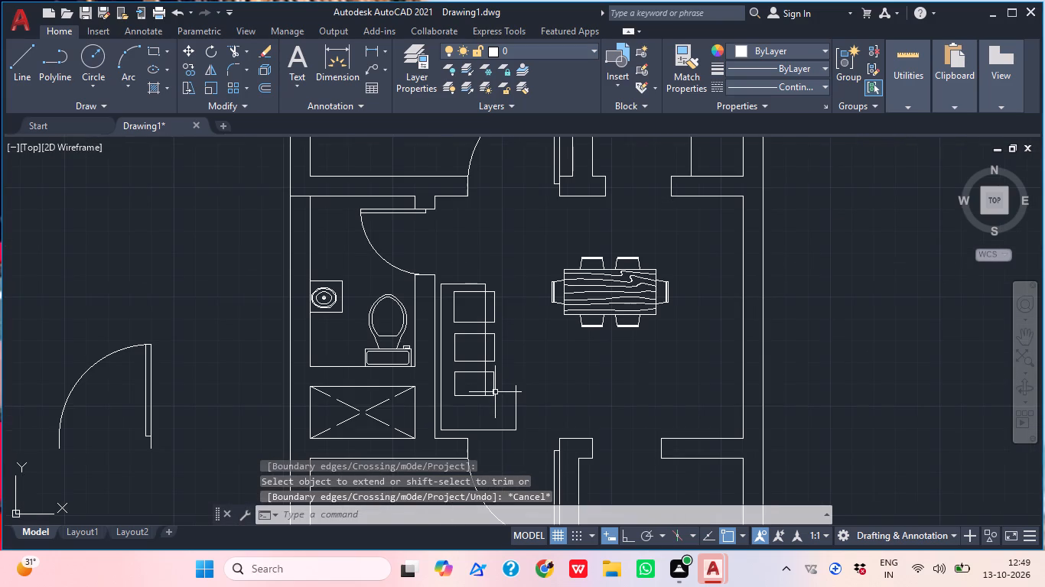
middle_click_drag(526, 409, 455, 358)
scroll(438, 370, "up", 2)
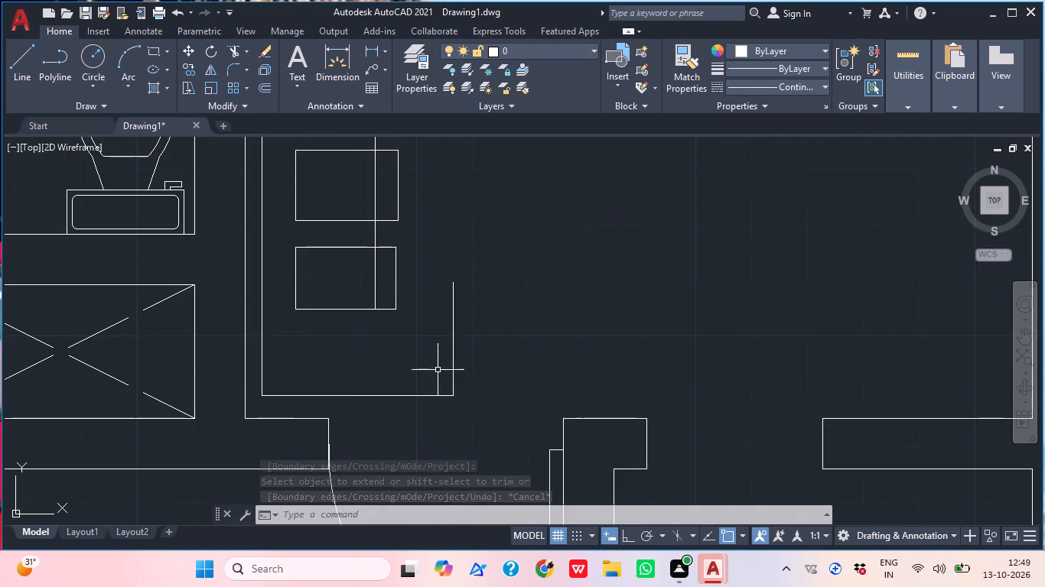
left_click(490, 362)
left_click(428, 342)
key("Delete")
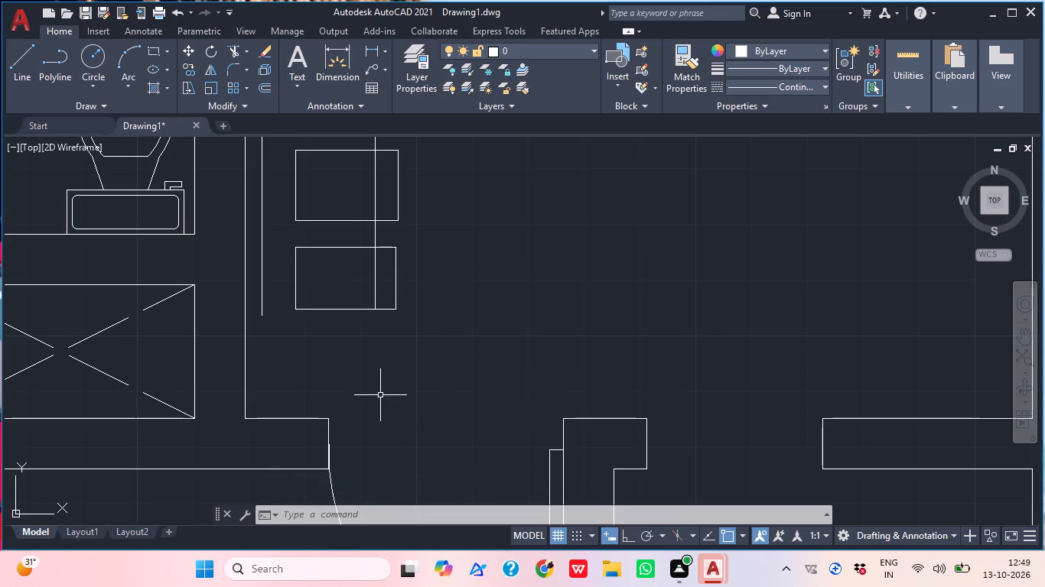
middle_click_drag(380, 393, 428, 398)
middle_click_drag(386, 375, 391, 420)
scroll(402, 381, "down", 1)
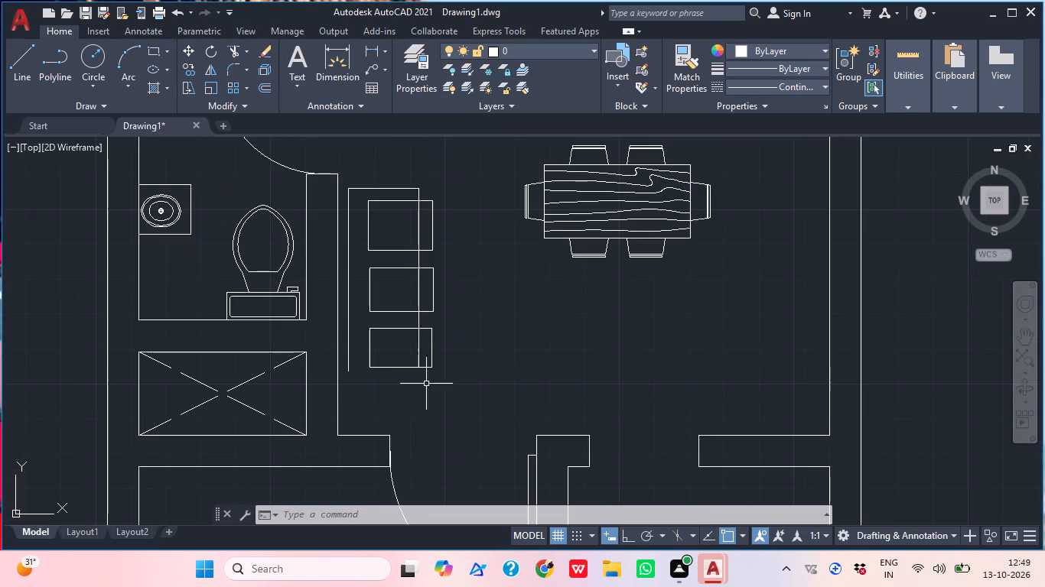
left_click(454, 384)
left_click(387, 163)
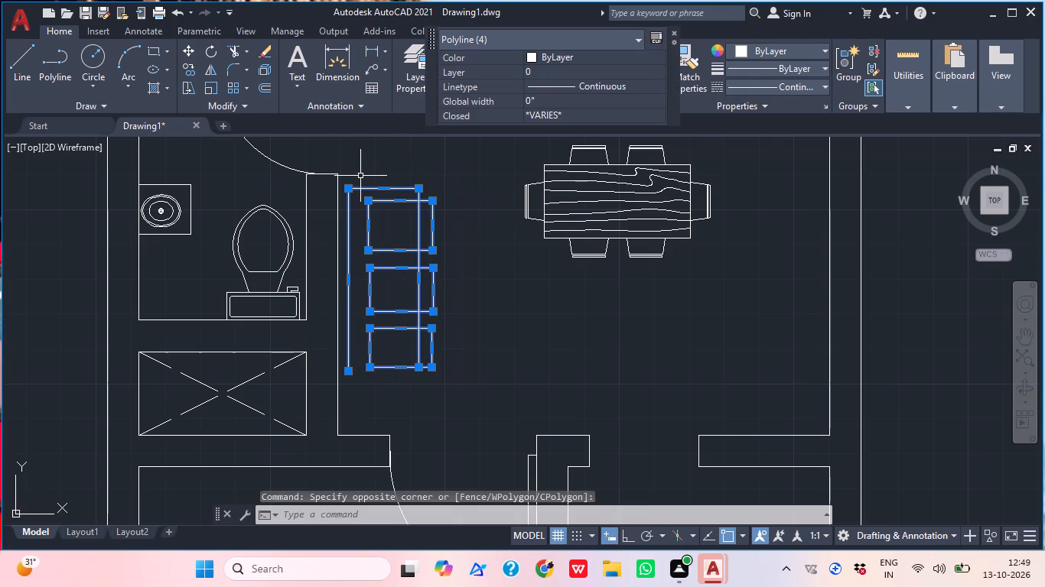
key("Delete")
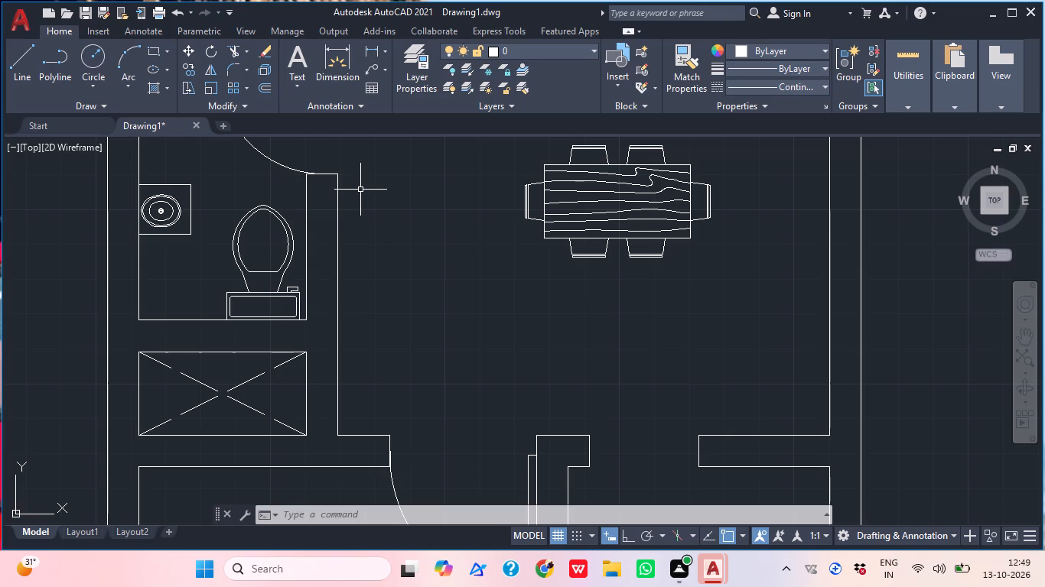
Draw a tall rectangle about 1'-8" by 5'-10" just right of the bathroom's outer wall, starting near the wall's upper end.
scroll(372, 211, "down", 2)
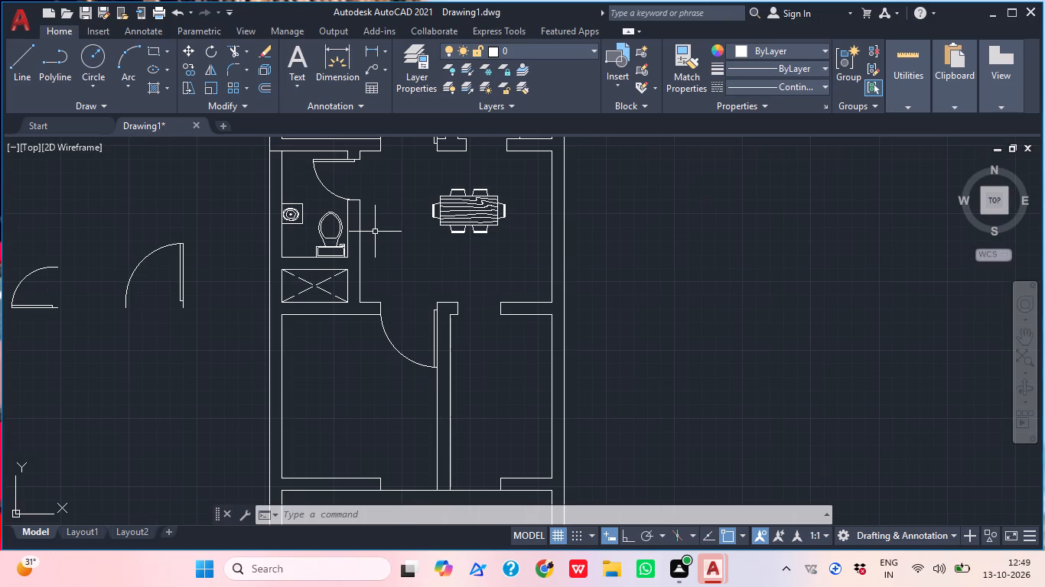
type("REC")
key("space")
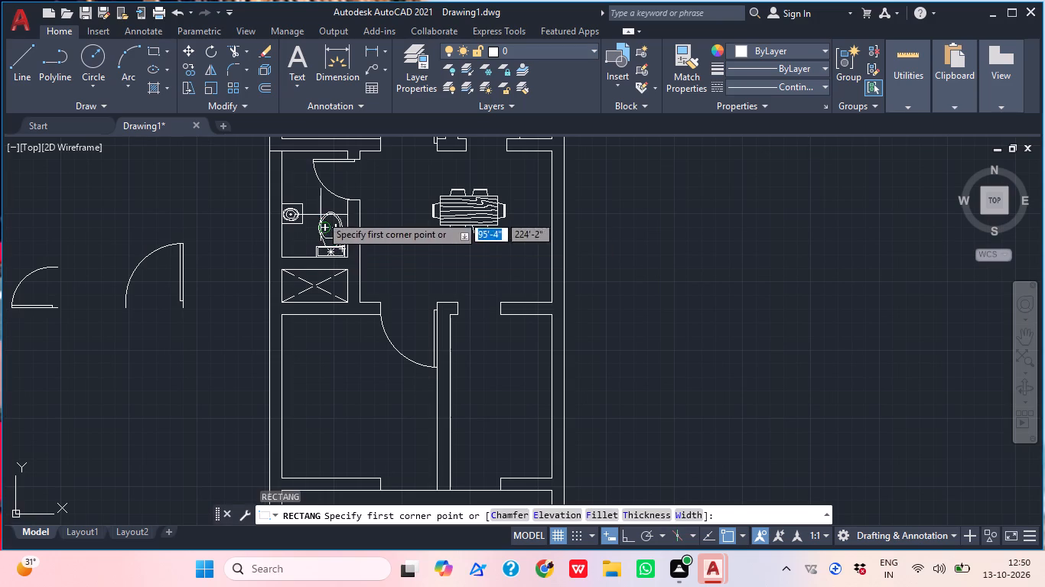
scroll(385, 211, "up", 2)
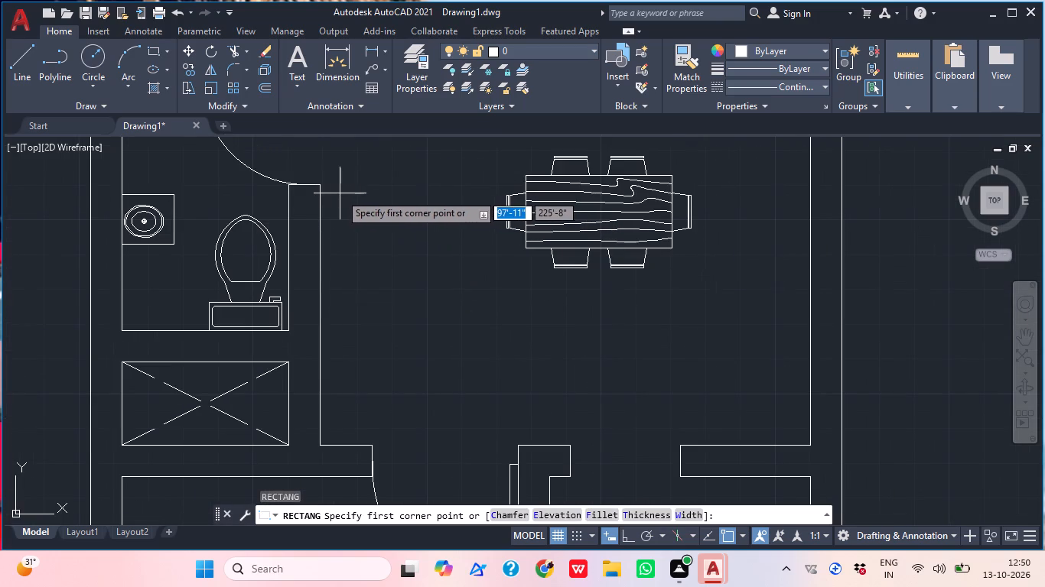
left_click(335, 193)
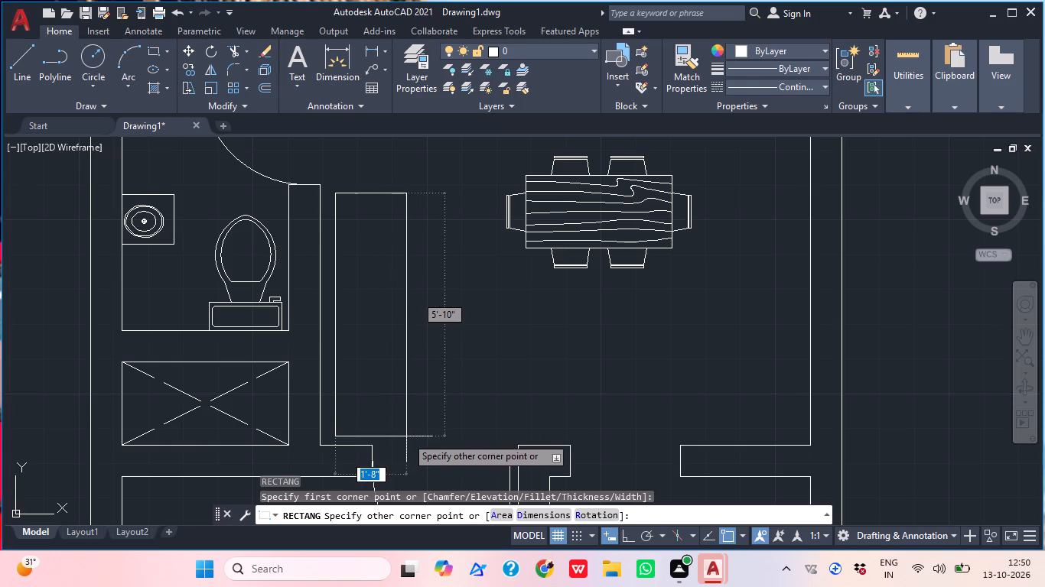
left_click(402, 434)
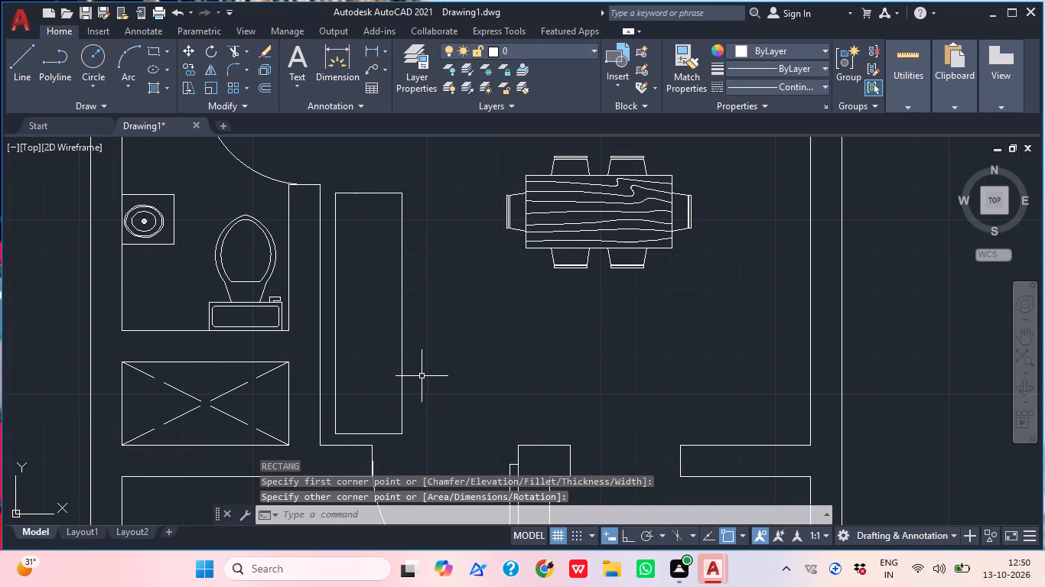
Draw a horizontal rectangle about 3'-8" by 1'-4" from the tall rectangle's left edge, overlapping its lower end and extending to the right.
type("REC")
key("space")
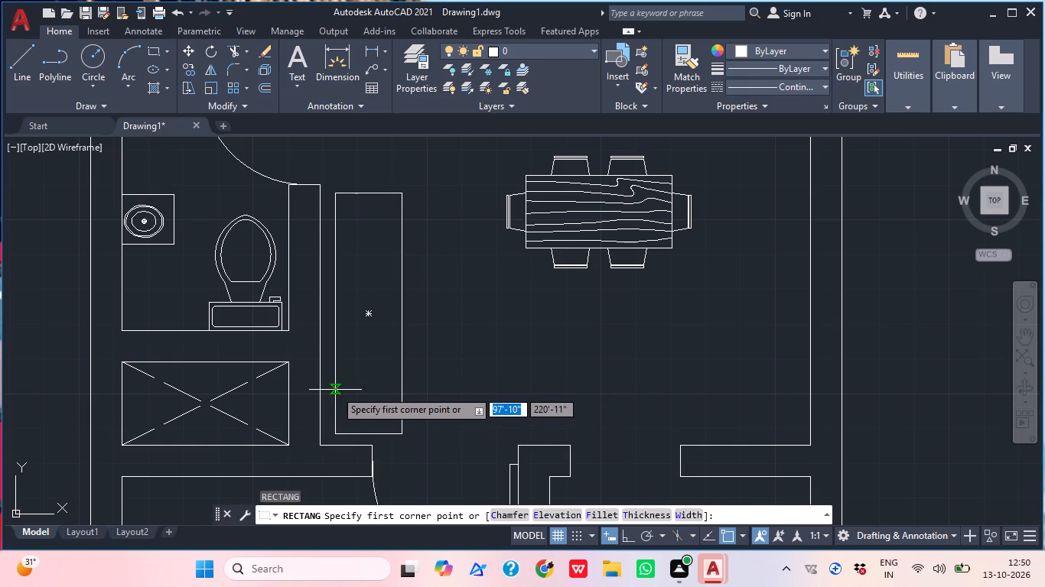
left_click(335, 383)
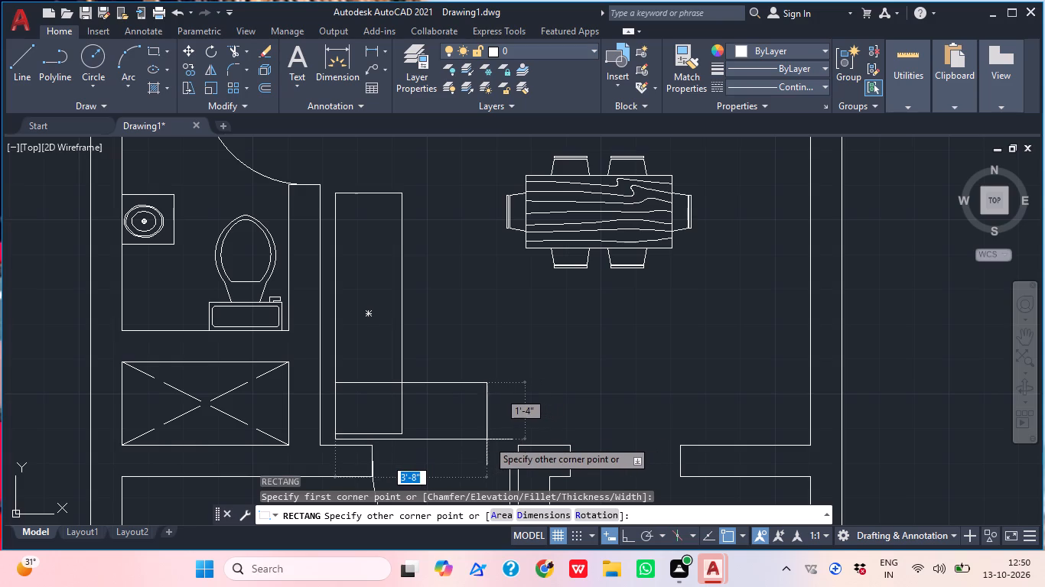
left_click(483, 441)
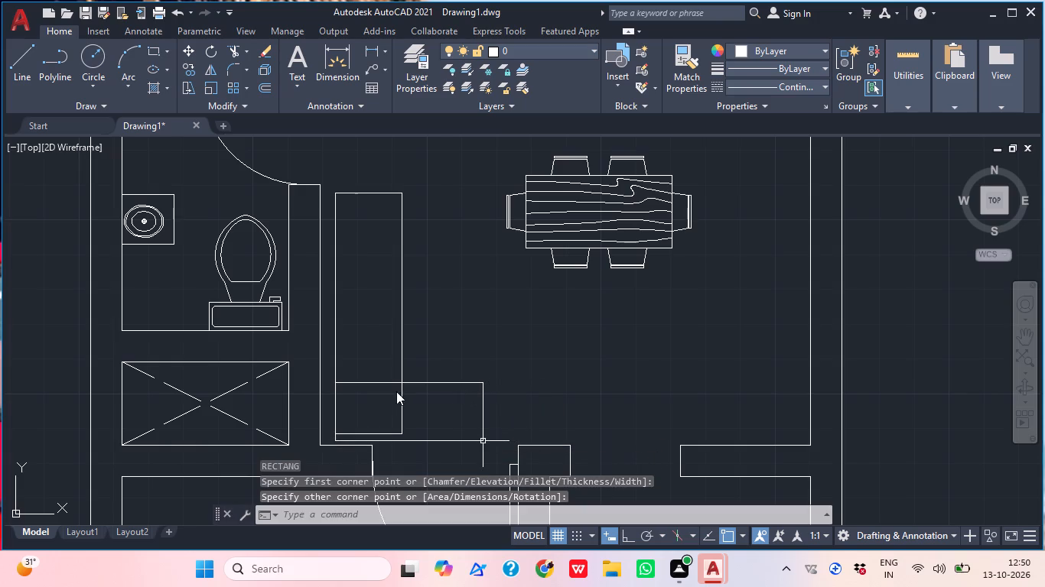
Trim the overlapping edges where the tall and horizontal rectangles meet, leaving a single open L-shaped outline.
type("TR")
key("space")
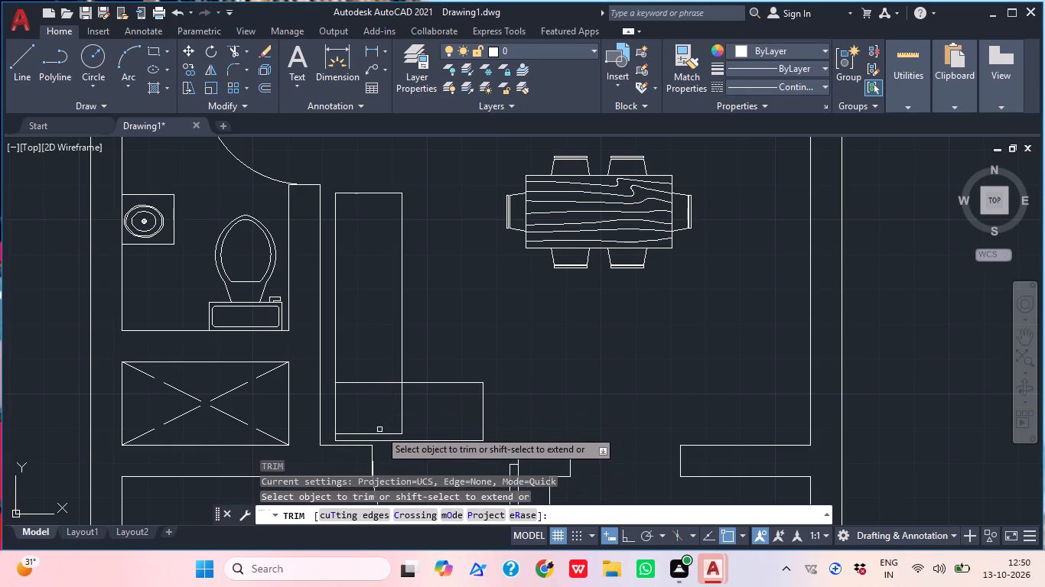
left_click(379, 432)
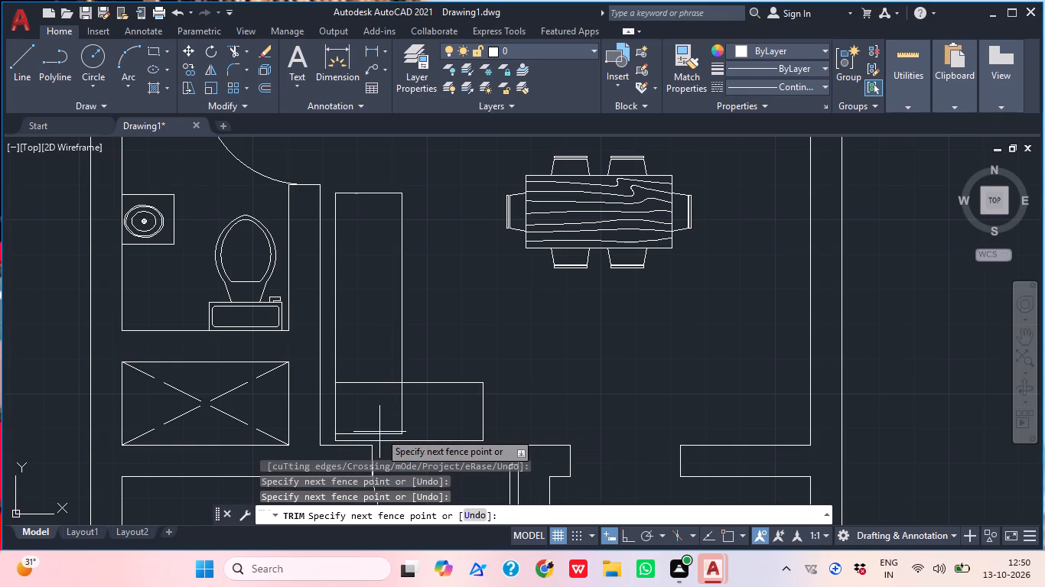
left_click(379, 434)
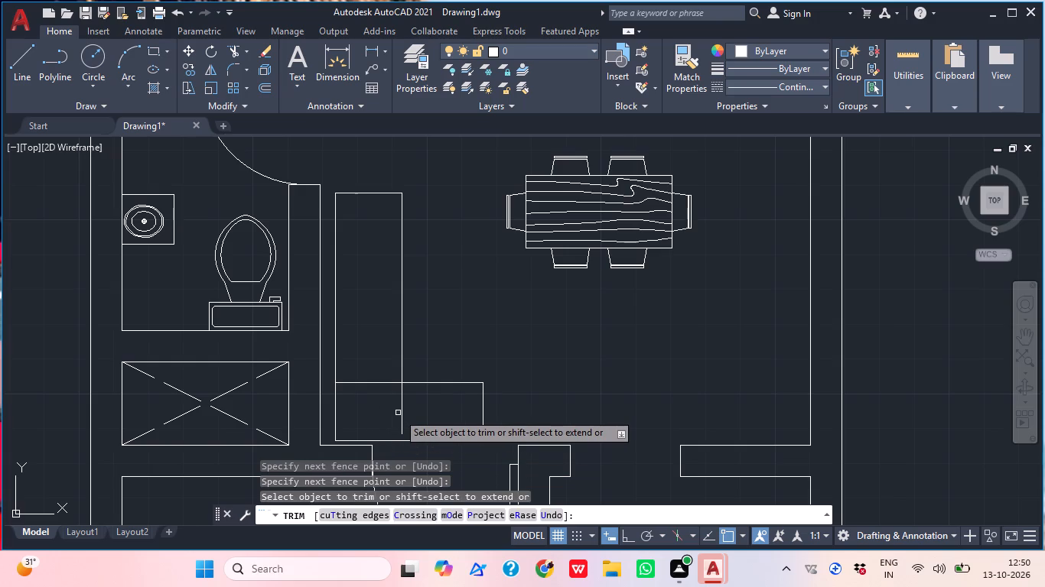
left_click(398, 413)
left_click(409, 410)
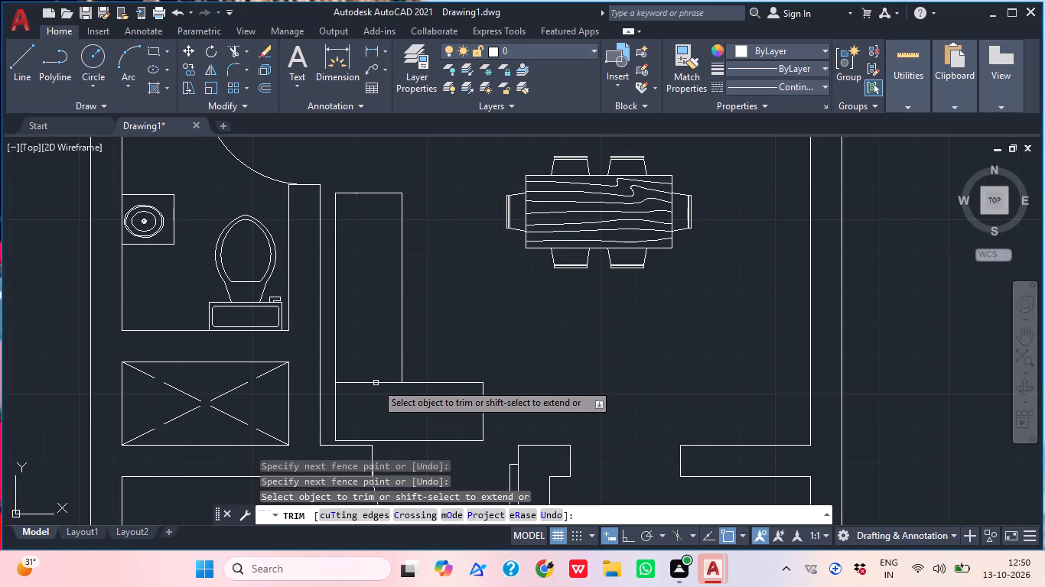
left_click(376, 383)
key("Escape")
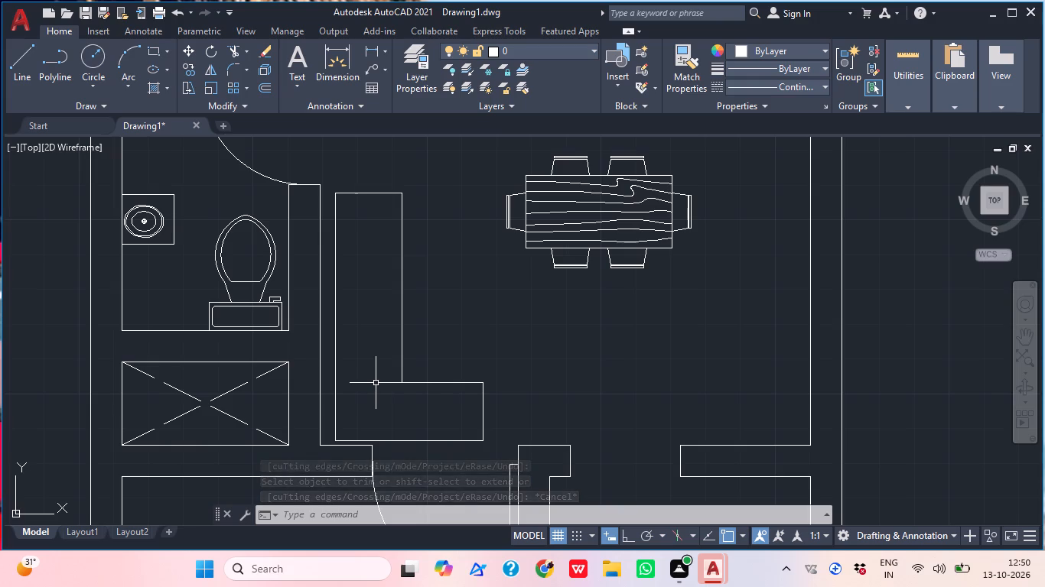
Draw a small rectangle about 1'-3" by 1'-2" inside the horizontal leg's right end, projecting slightly above its top edge.
type("REC")
key("space")
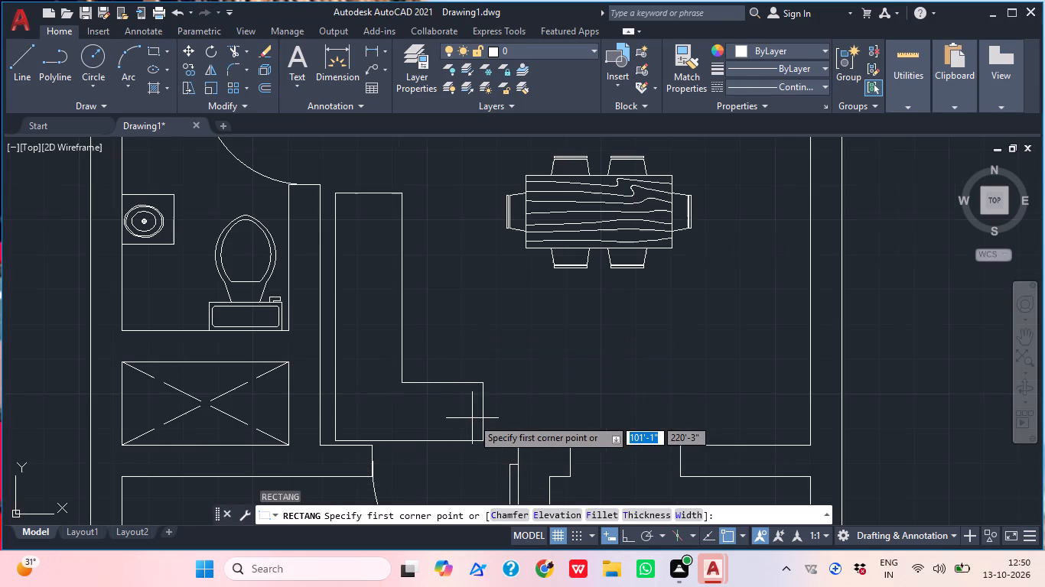
scroll(472, 418, "up", 1)
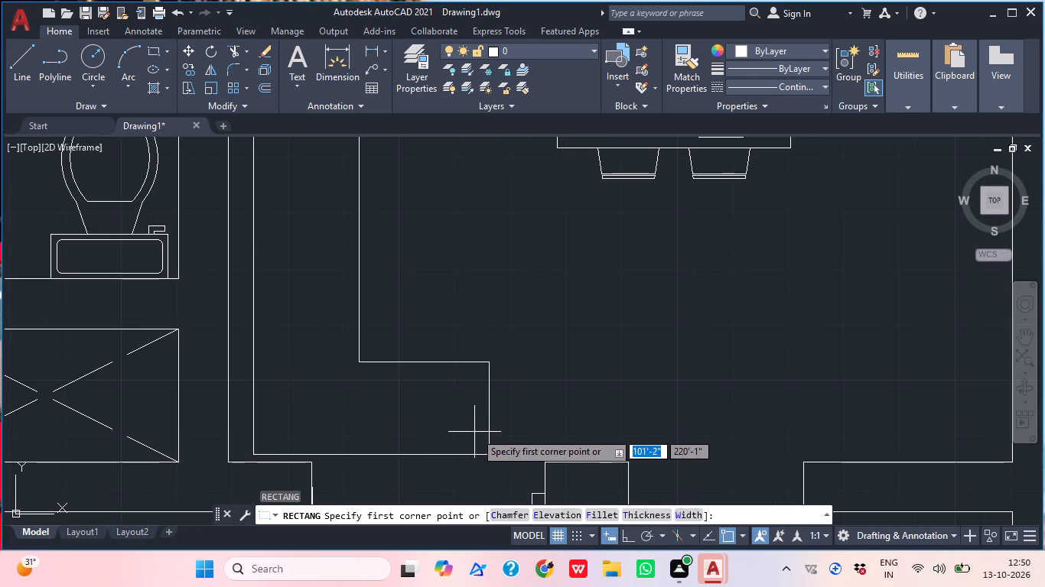
left_click(473, 429)
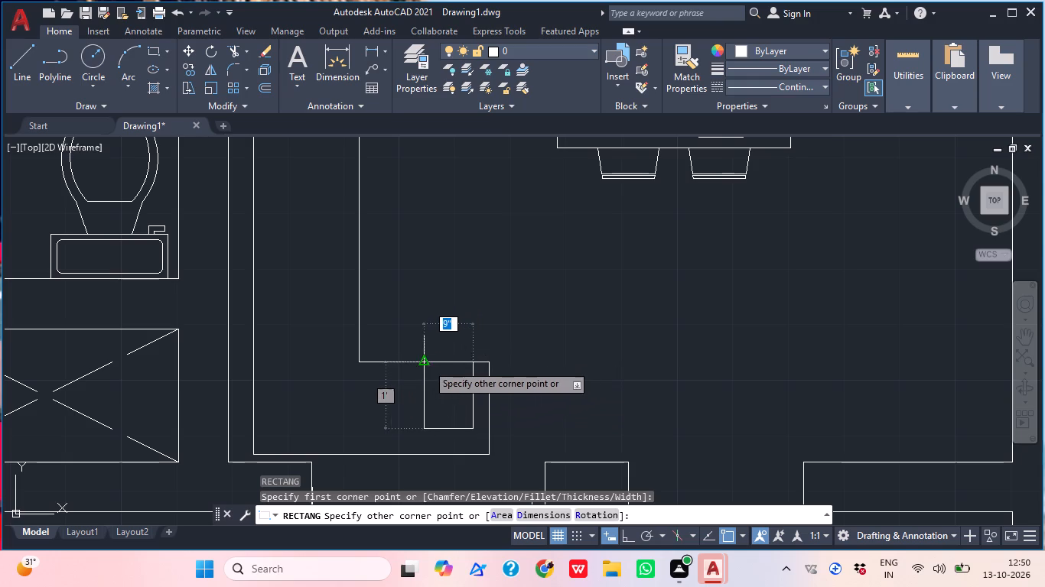
left_click(389, 349)
Draw a second small rectangle about 1'-4" by 11" in the L's inner corner area, left of the first one.
middle_click_drag(395, 410, 448, 426)
type("REC")
key("space")
left_click(427, 443)
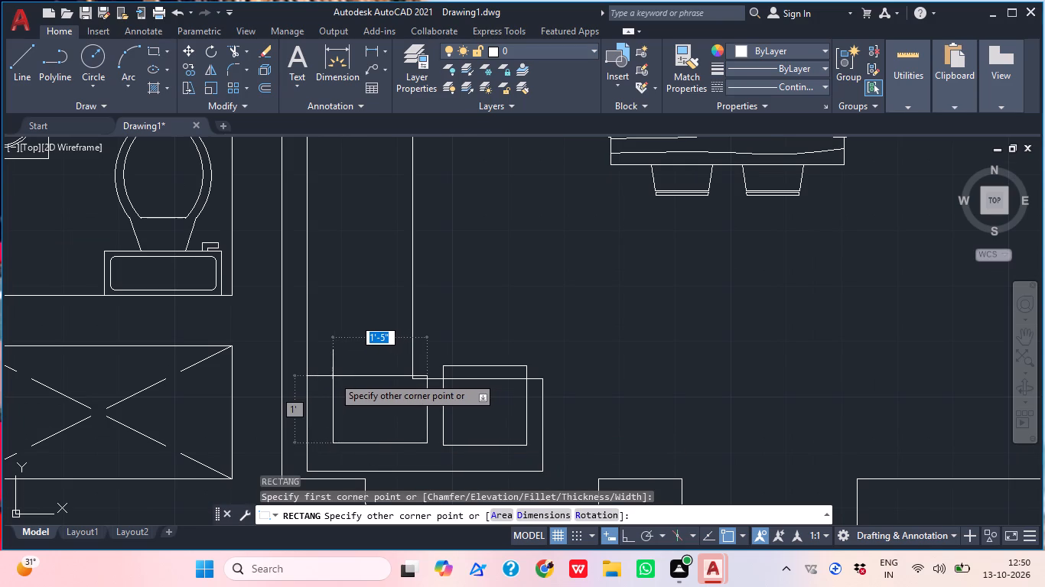
middle_click_drag(336, 383, 336, 326)
scroll(336, 332, "up", 1)
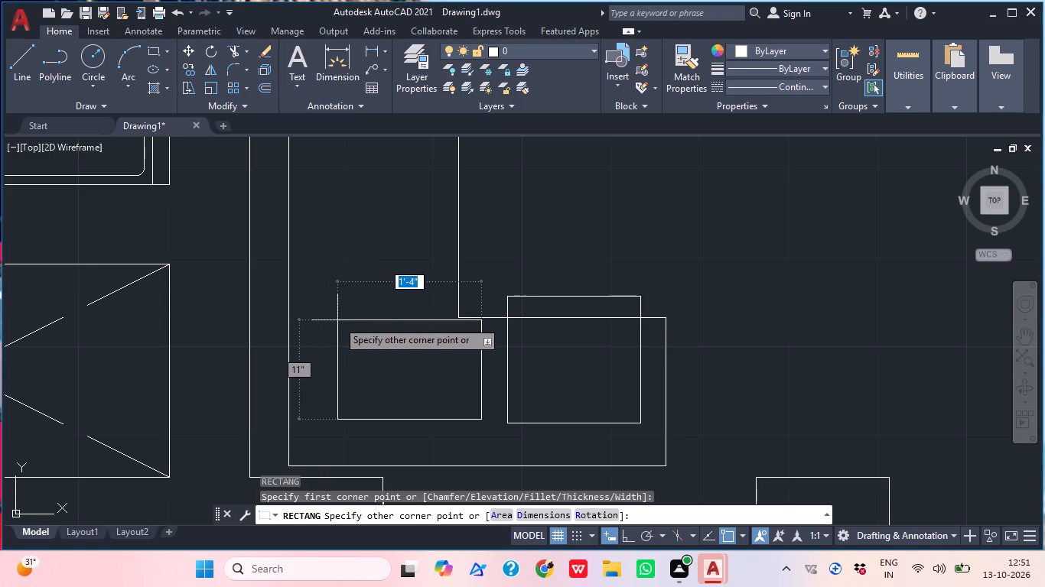
left_click(337, 320)
Draw a third small rectangle about 1'-6" by 1'-1" directly above the corner one, projecting past the tall leg's right edge.
scroll(410, 328, "down", 1)
middle_click_drag(433, 368, 396, 464)
type("REC")
key("space")
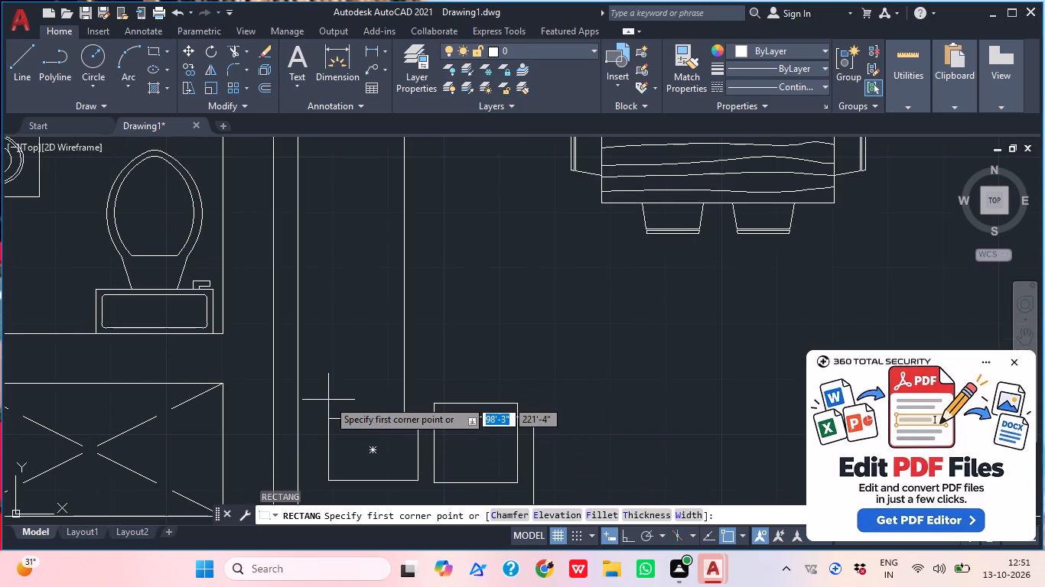
left_click(327, 402)
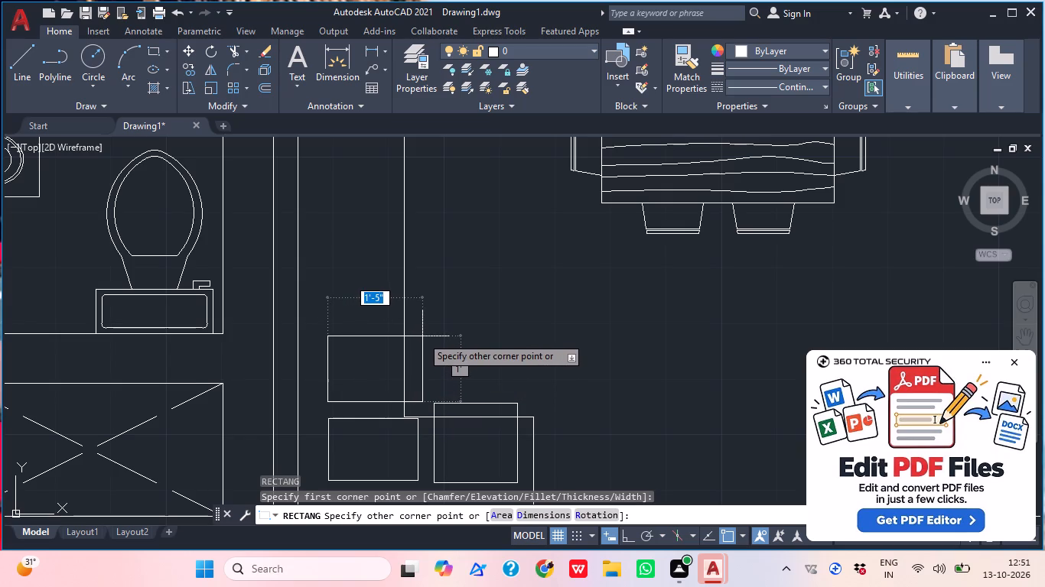
left_click(426, 330)
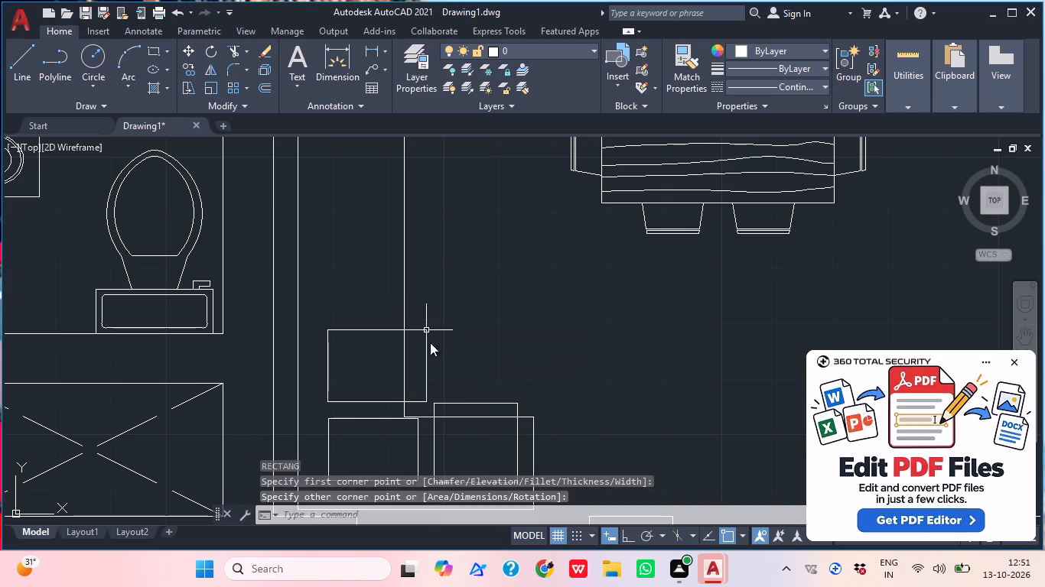
Draw a fourth small rectangle about 1'-6" by 1'-1" on the tall leg, above the third and projecting past the leg's right edge.
middle_click_drag(467, 342, 481, 399)
type("REC")
key("space")
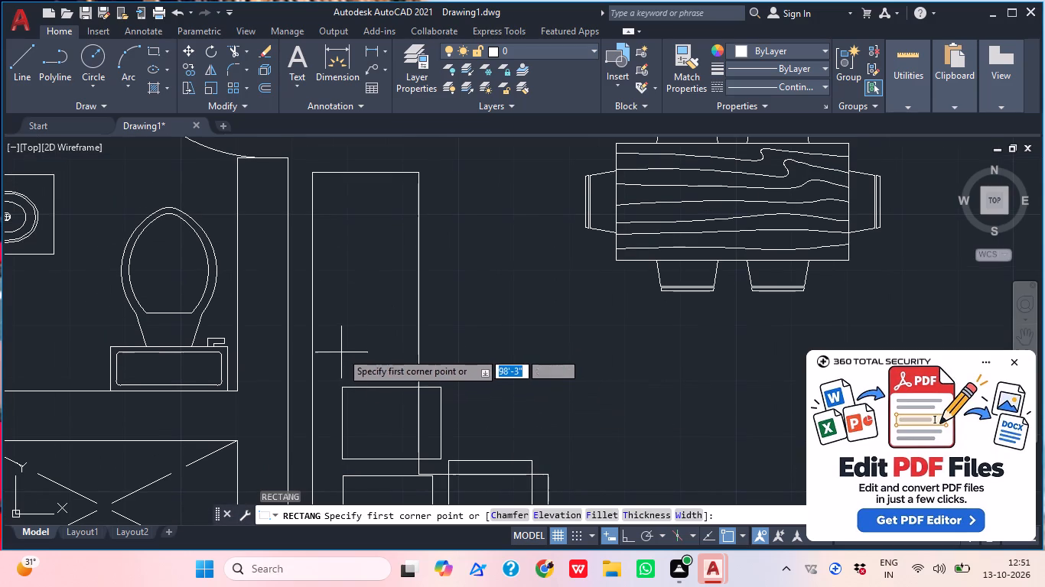
left_click(342, 362)
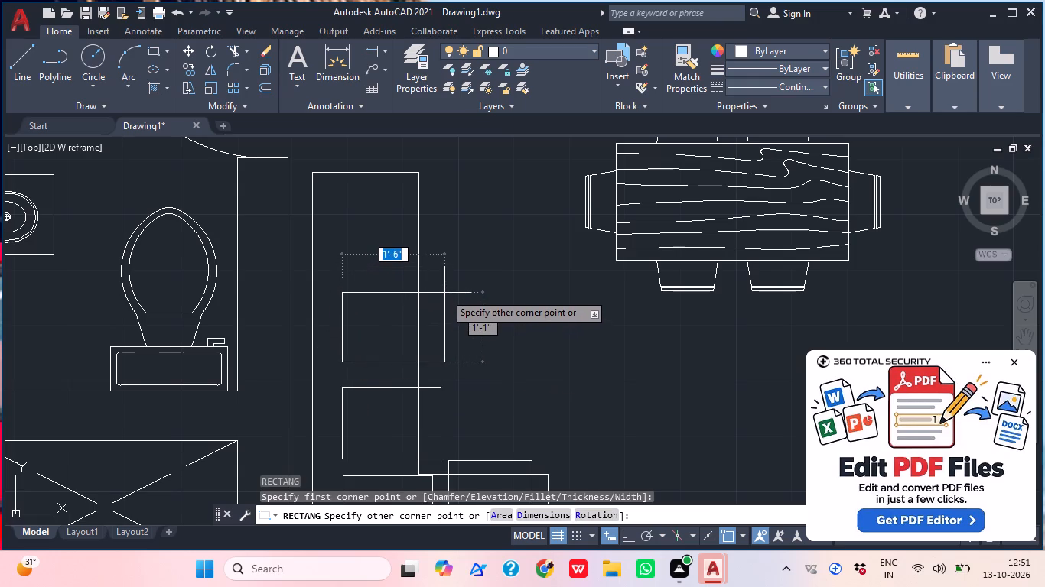
left_click(438, 292)
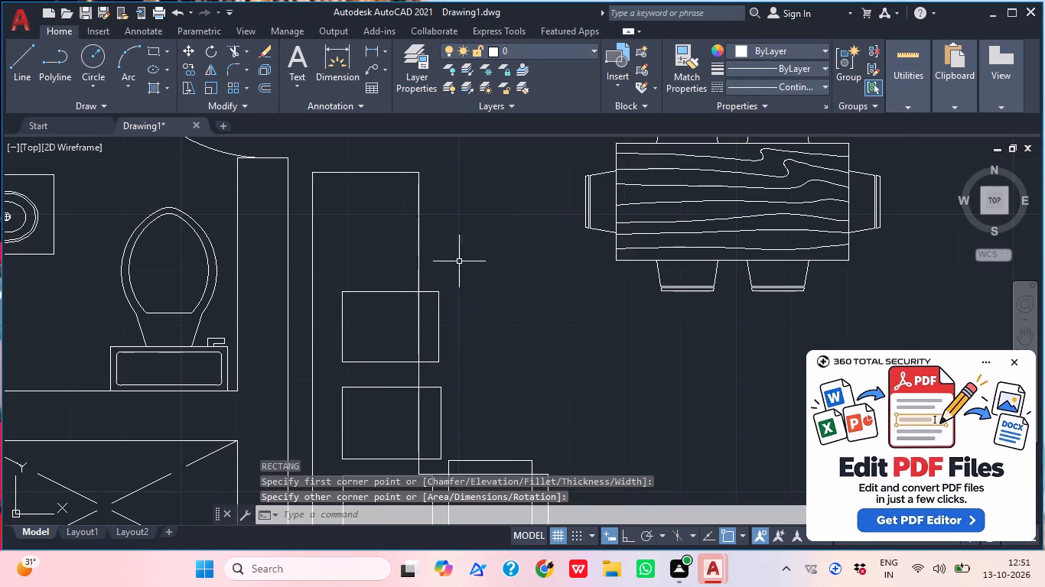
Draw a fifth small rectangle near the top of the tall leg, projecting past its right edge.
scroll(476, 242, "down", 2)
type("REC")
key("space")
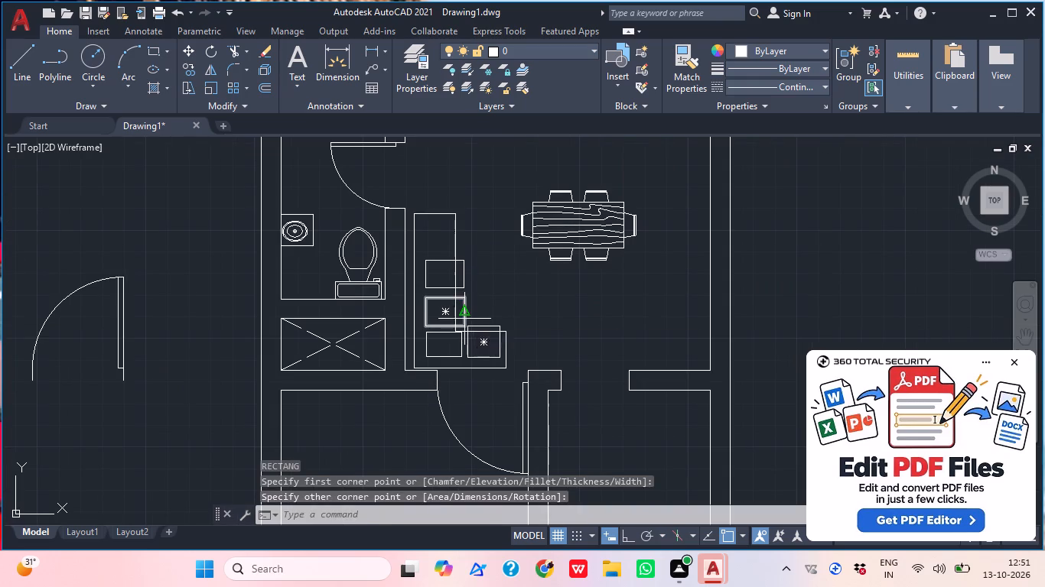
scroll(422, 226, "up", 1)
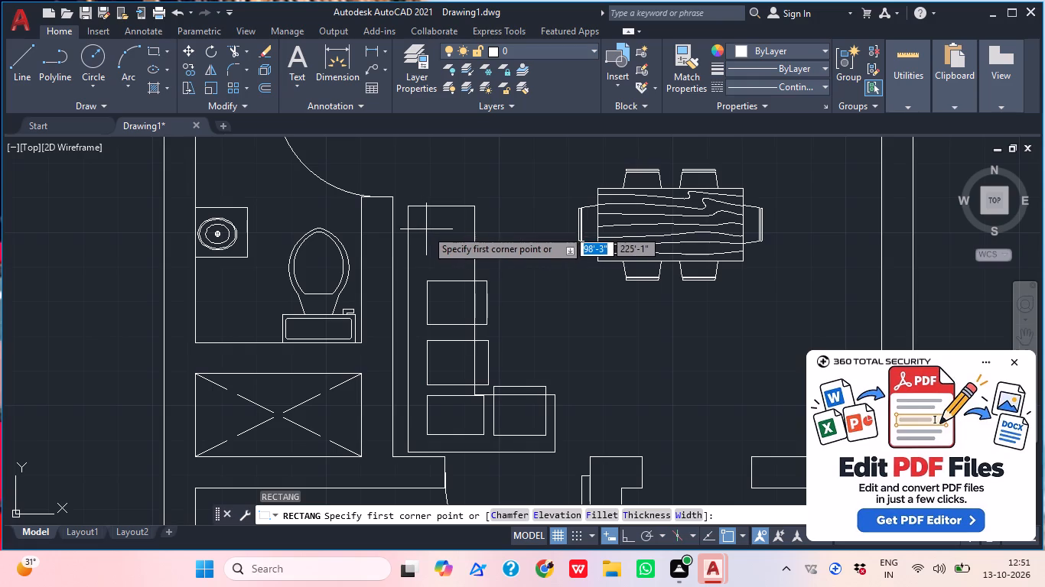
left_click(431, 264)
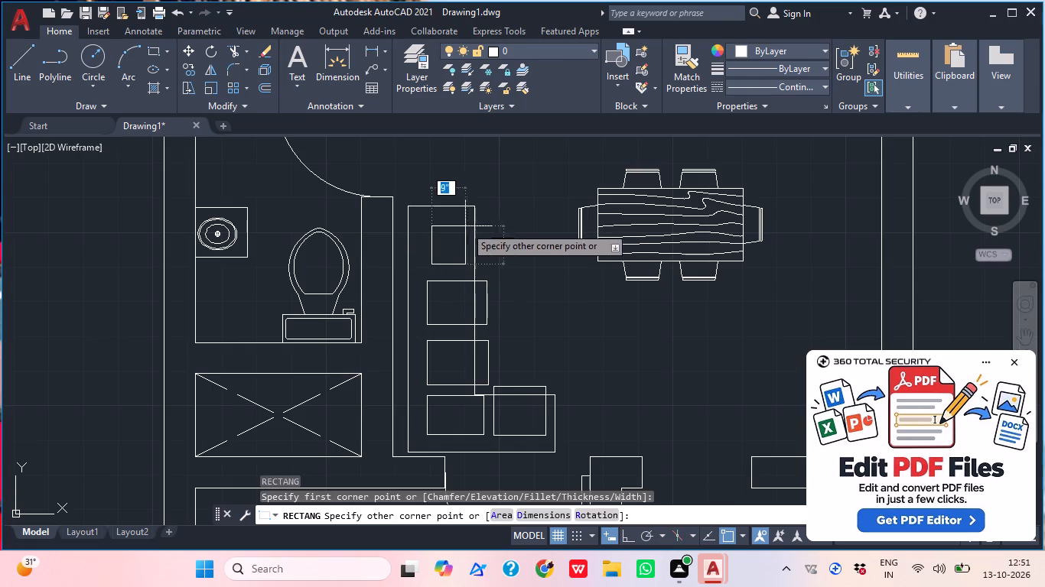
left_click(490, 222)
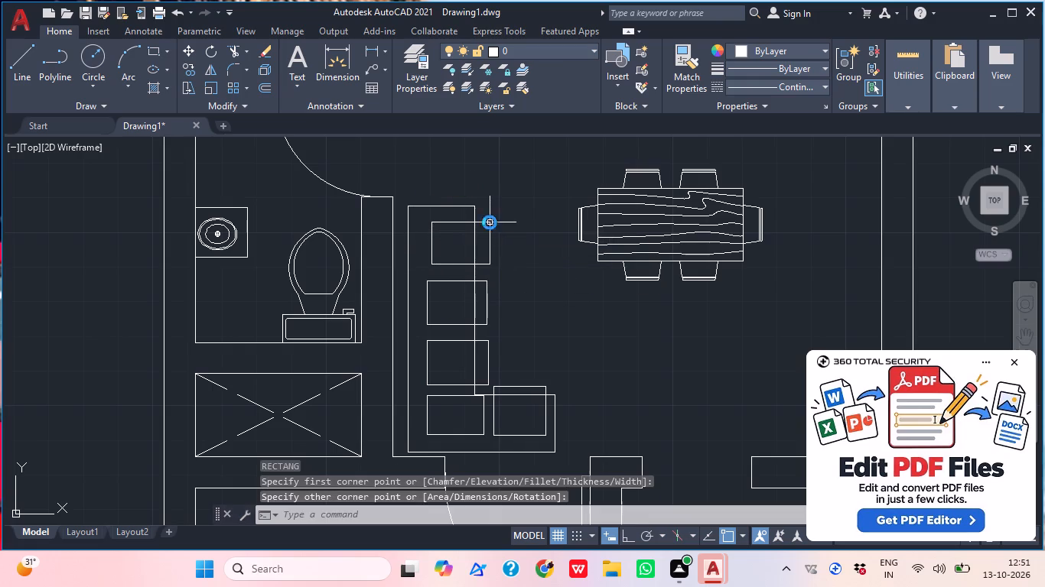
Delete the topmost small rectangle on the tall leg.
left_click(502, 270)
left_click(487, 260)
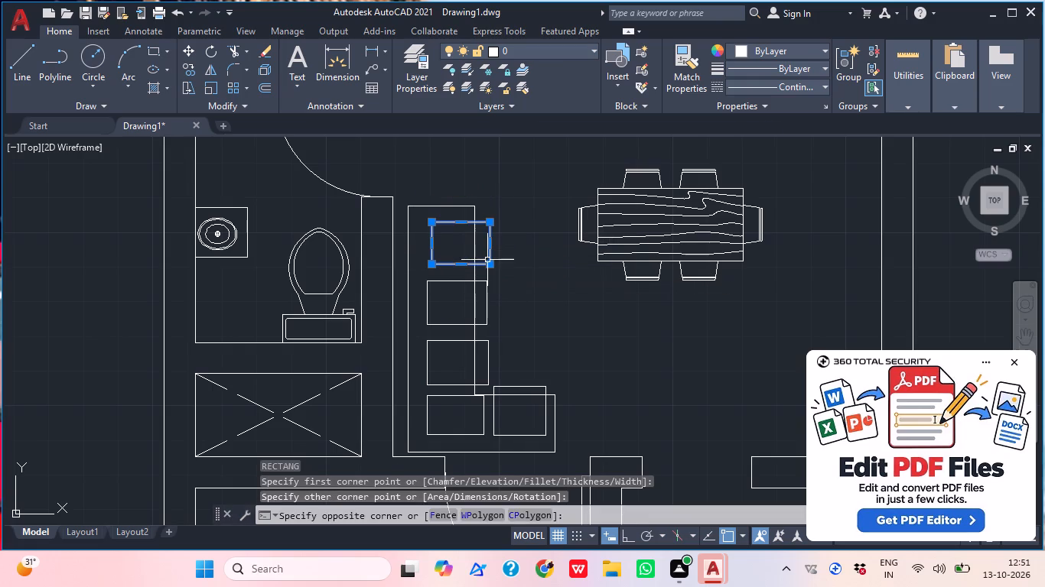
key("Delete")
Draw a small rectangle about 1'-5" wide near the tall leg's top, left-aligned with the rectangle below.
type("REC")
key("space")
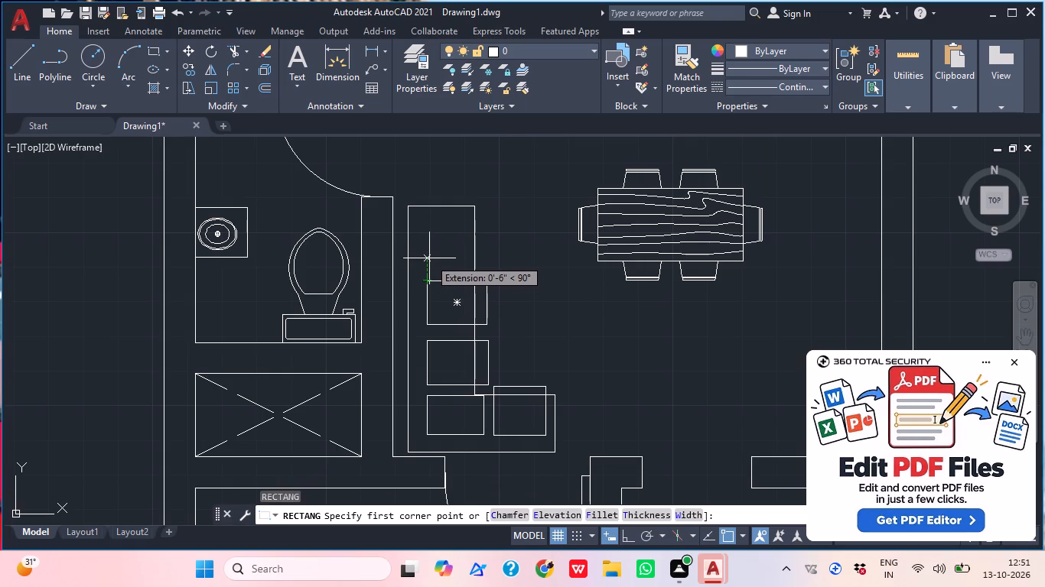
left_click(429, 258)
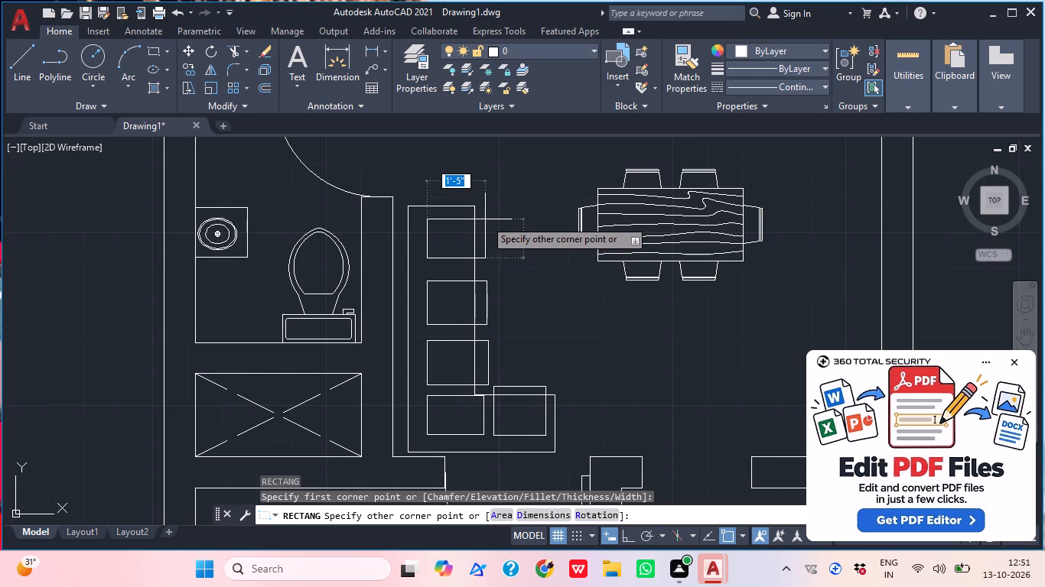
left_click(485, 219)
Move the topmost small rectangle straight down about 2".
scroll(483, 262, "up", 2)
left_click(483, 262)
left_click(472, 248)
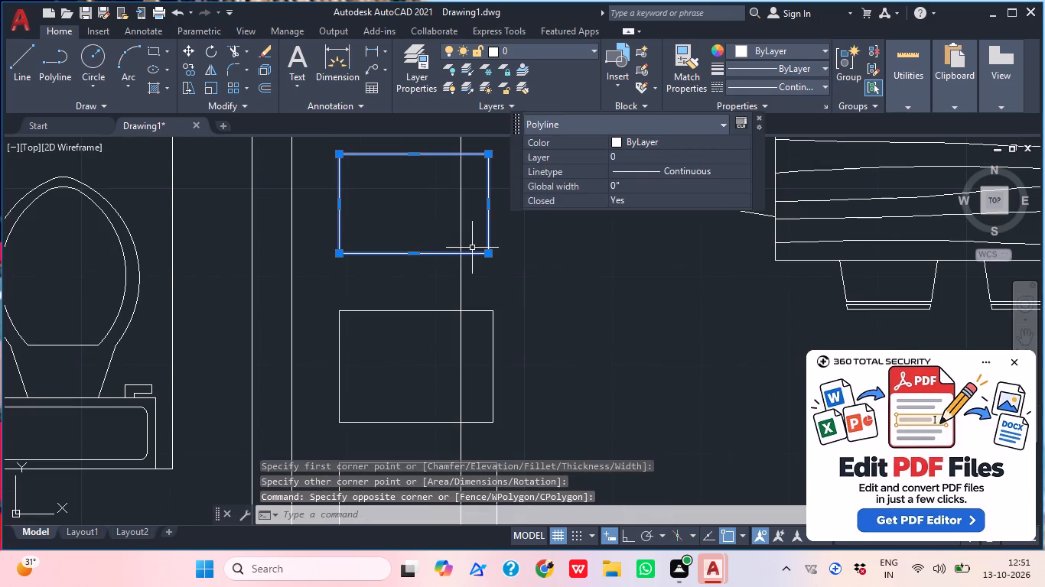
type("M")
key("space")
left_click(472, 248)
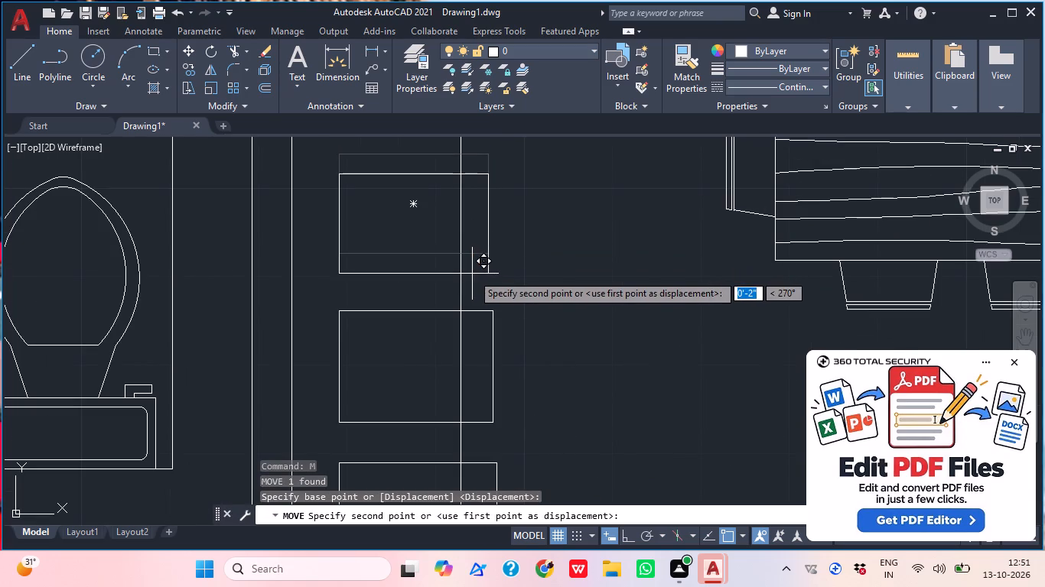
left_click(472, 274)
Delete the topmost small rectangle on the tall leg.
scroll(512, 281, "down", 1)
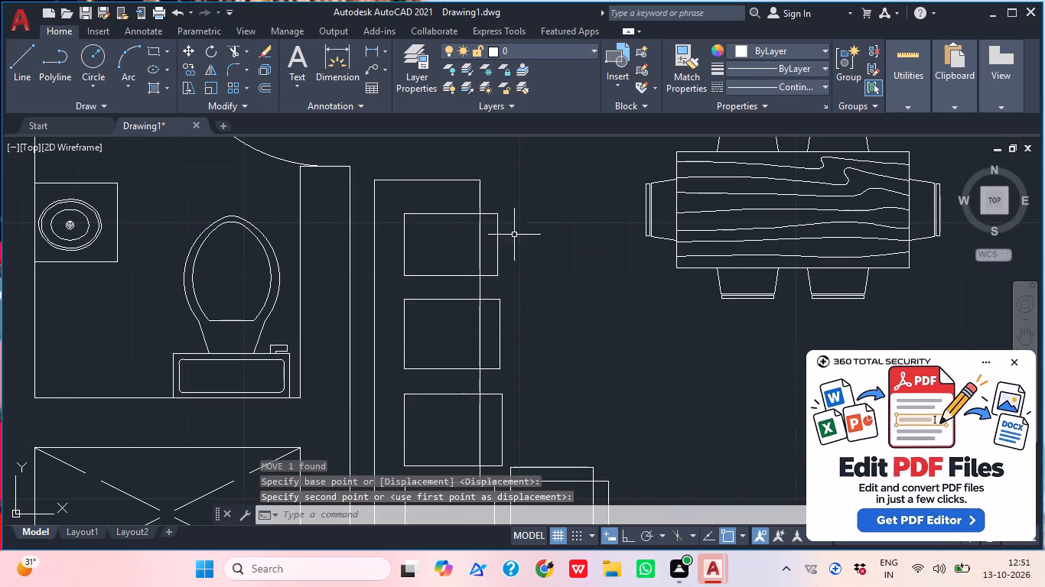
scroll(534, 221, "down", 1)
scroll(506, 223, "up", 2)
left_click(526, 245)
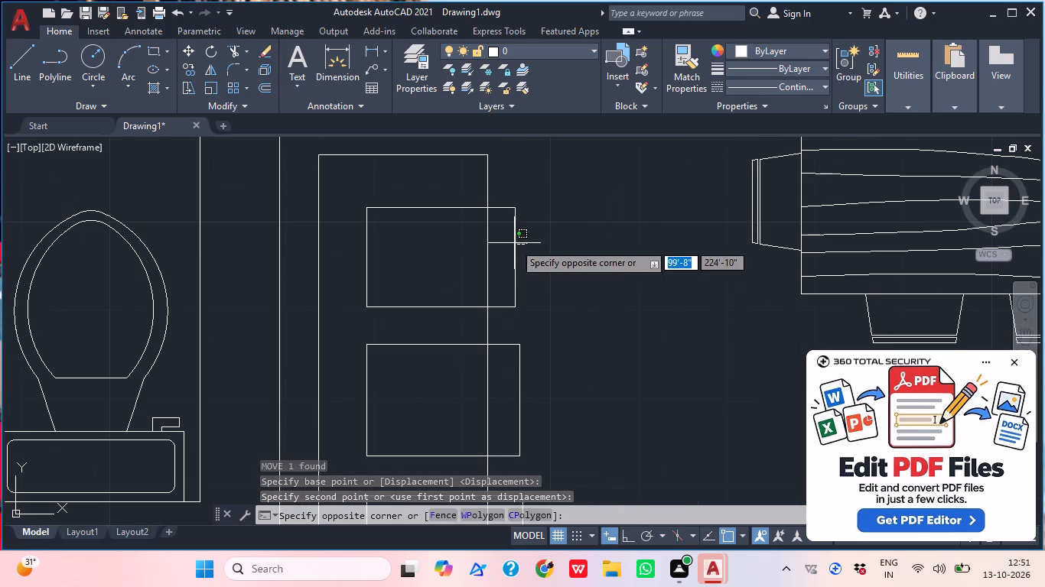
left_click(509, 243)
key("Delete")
Draw the topmost small rectangle about 1'-6" by 1' on the tall leg, left-aligned with the one below and projecting past the right edge.
type("REC")
key("space")
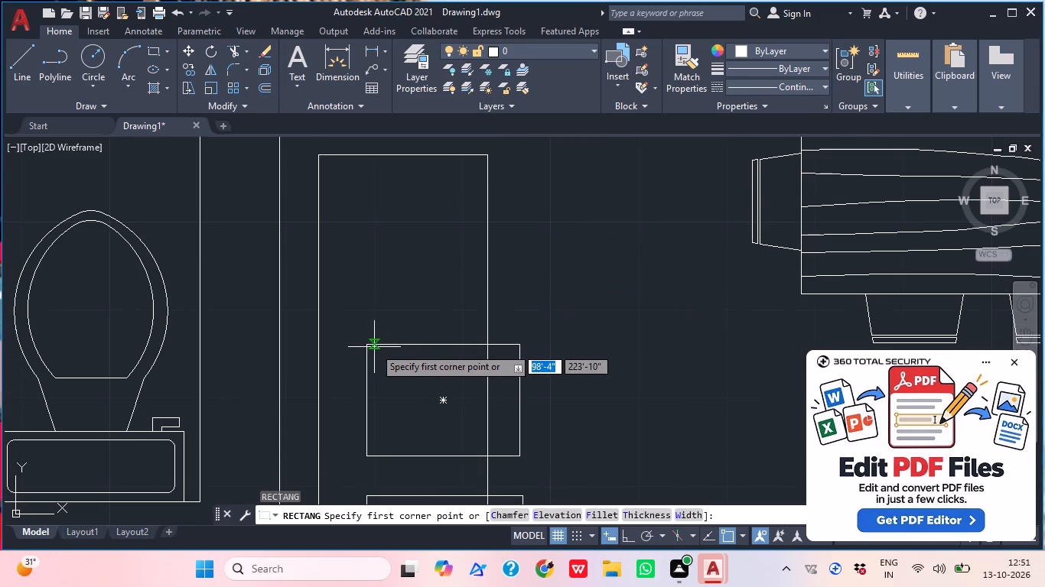
left_click(369, 299)
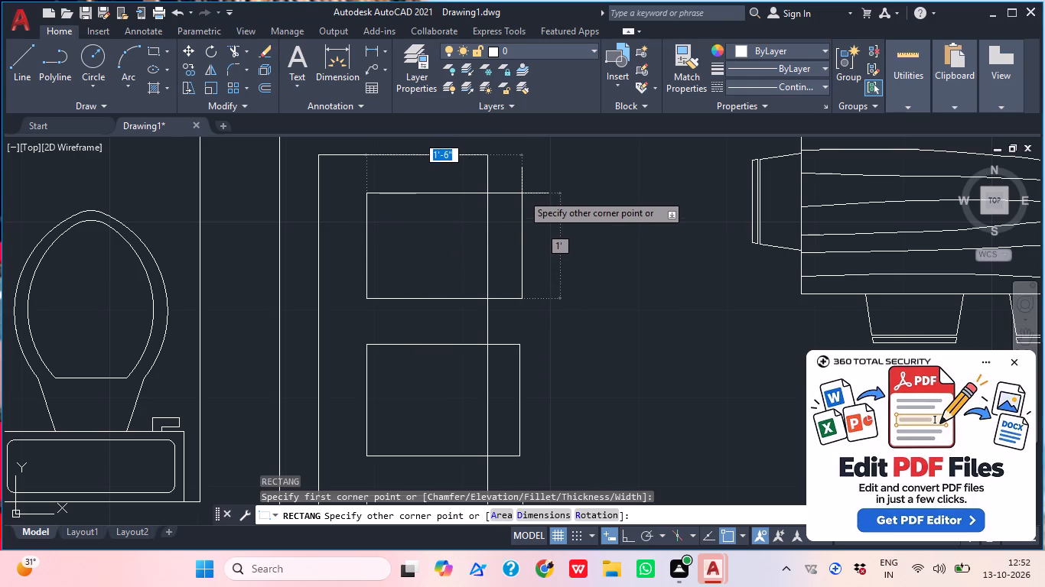
left_click(522, 193)
Trim the horizontal leg's top edge inside its cushion rectangle and between that cushion and the L's inner corner.
scroll(582, 208, "down", 1)
scroll(612, 279, "down", 1)
middle_click_drag(612, 279, 585, 231)
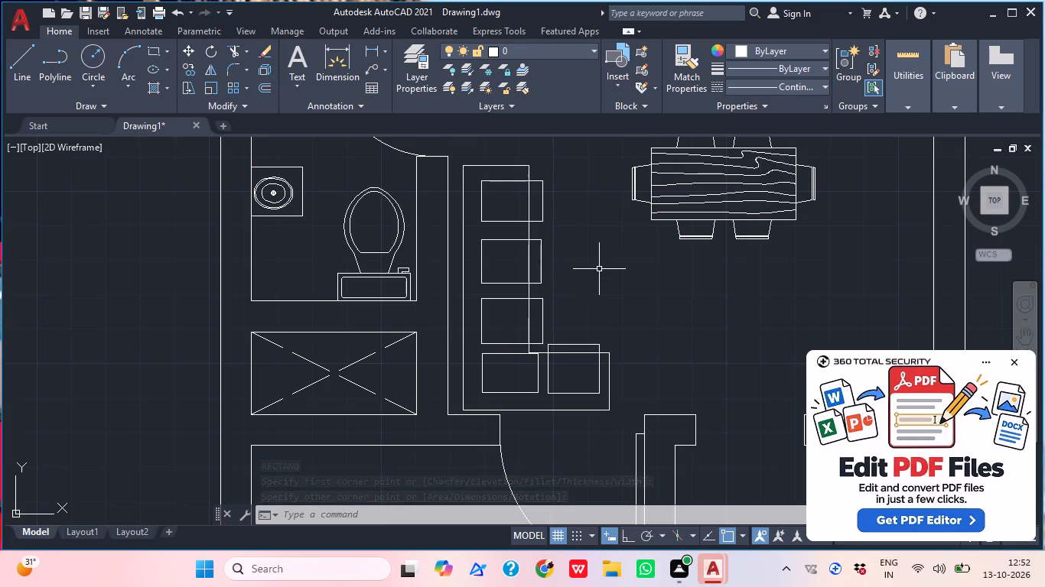
type("TR")
key("space")
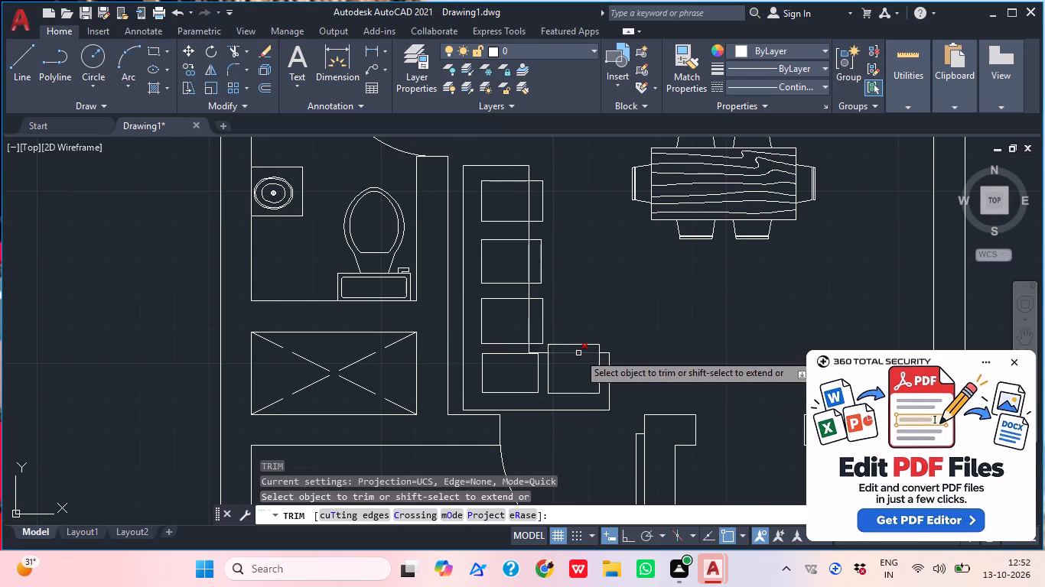
left_click(578, 353)
scroll(542, 354, "up", 2)
left_click(542, 354)
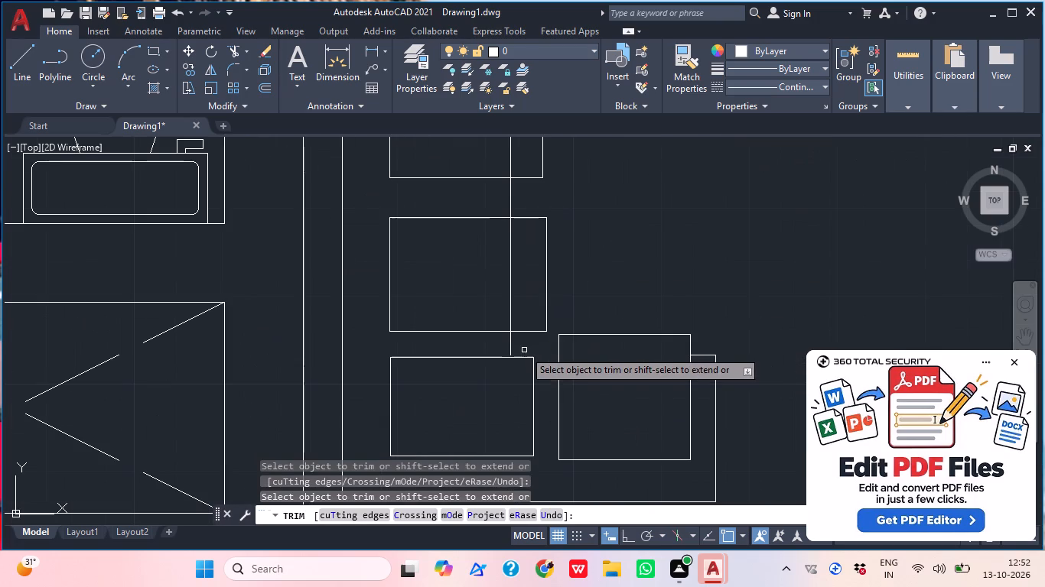
Trim the tall leg's right edge from the inner corner upward, through the two cushions above the corner one and the gap between them.
left_click(514, 347)
left_click(496, 339)
left_click(506, 319)
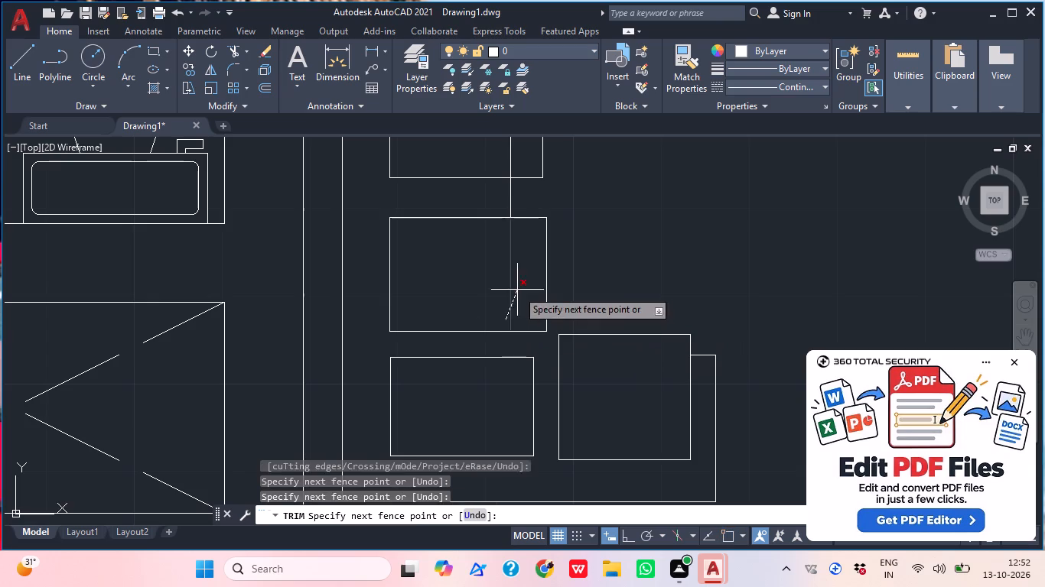
left_click(517, 290)
middle_click_drag(506, 233, 477, 355)
left_click(487, 313)
left_click(470, 319)
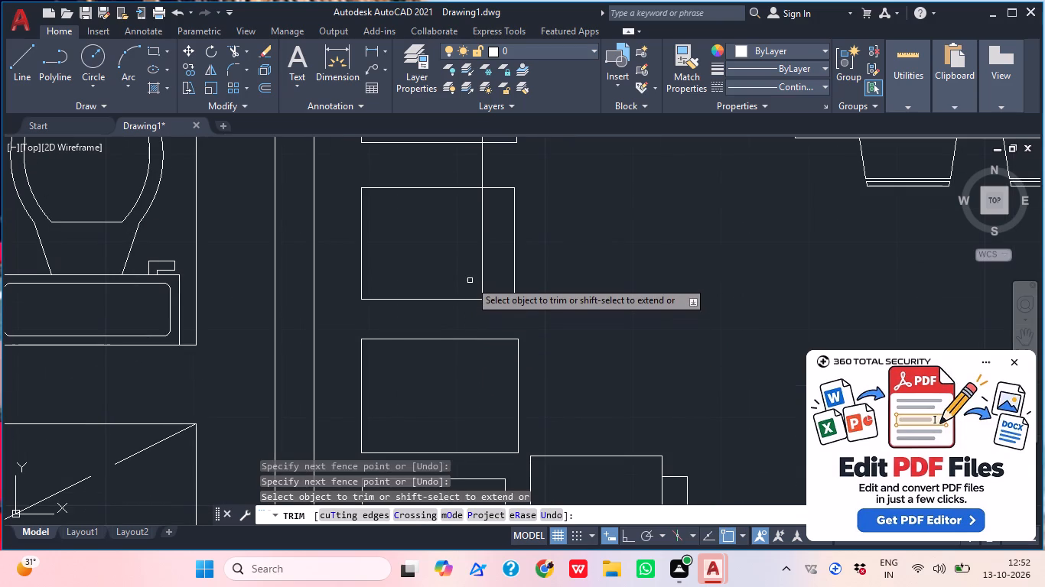
left_click(470, 281)
left_click(493, 268)
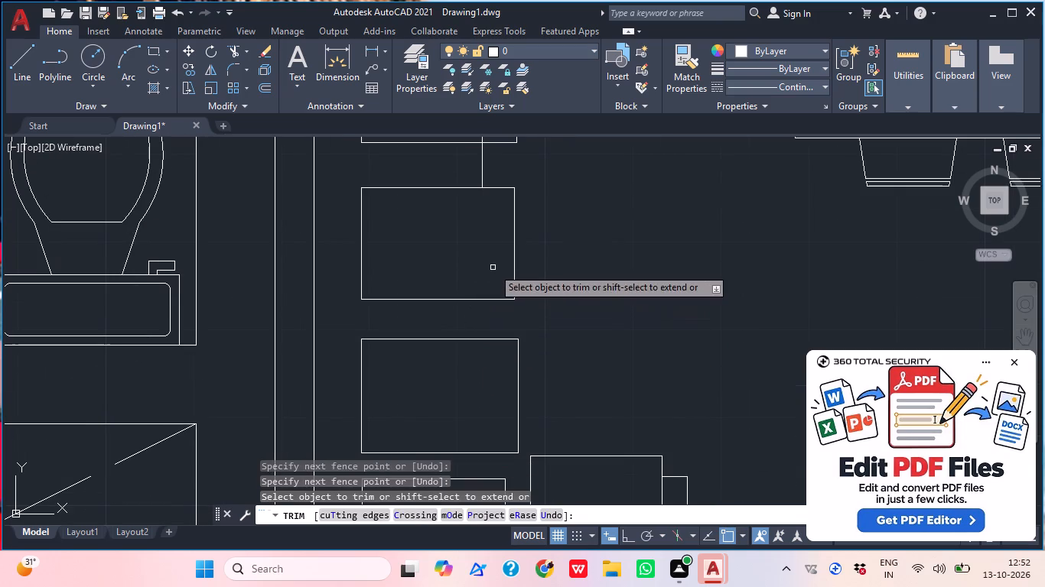
middle_click_drag(493, 268, 471, 350)
scroll(489, 292, "down", 1)
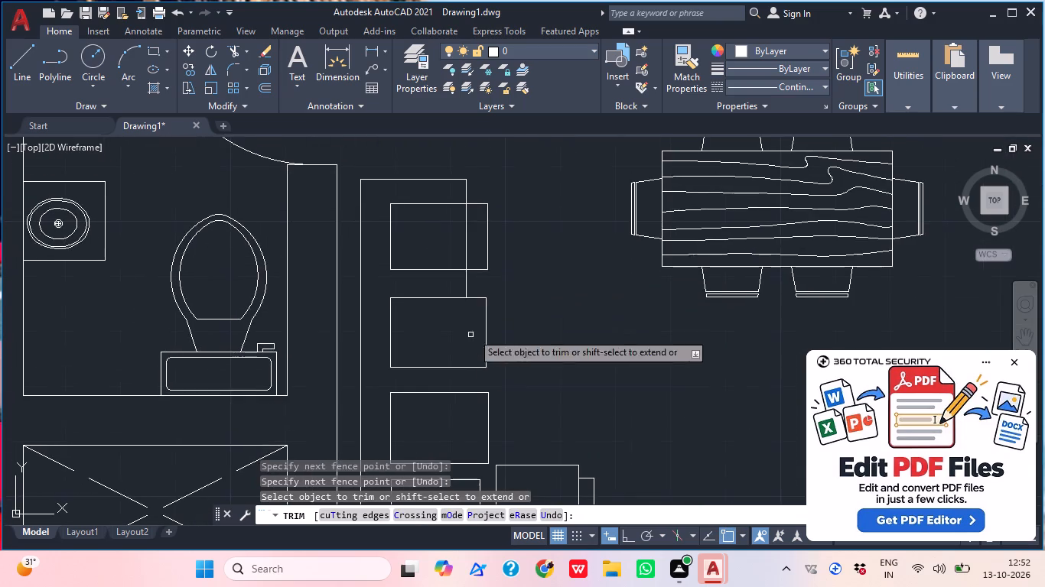
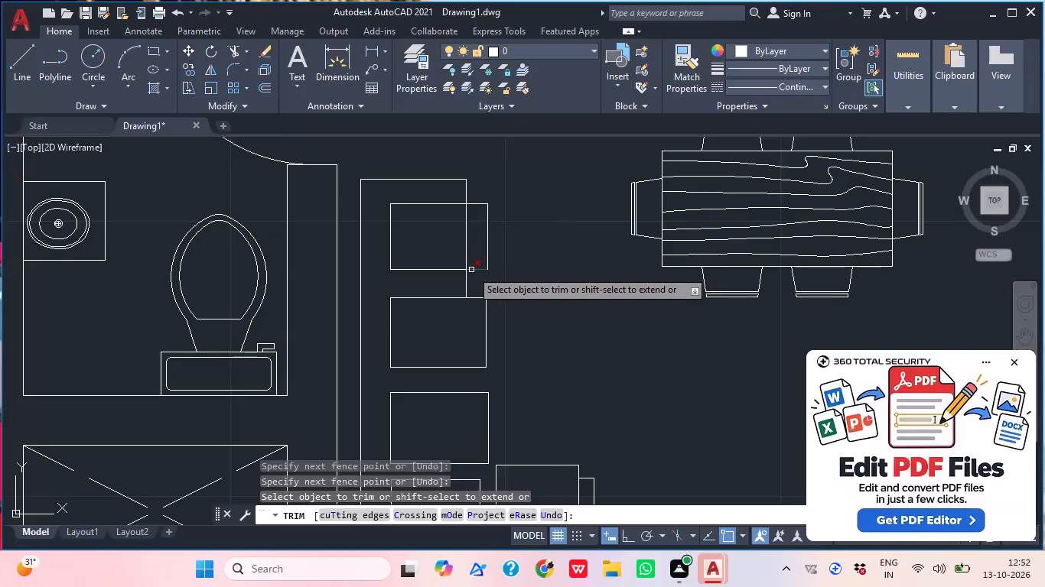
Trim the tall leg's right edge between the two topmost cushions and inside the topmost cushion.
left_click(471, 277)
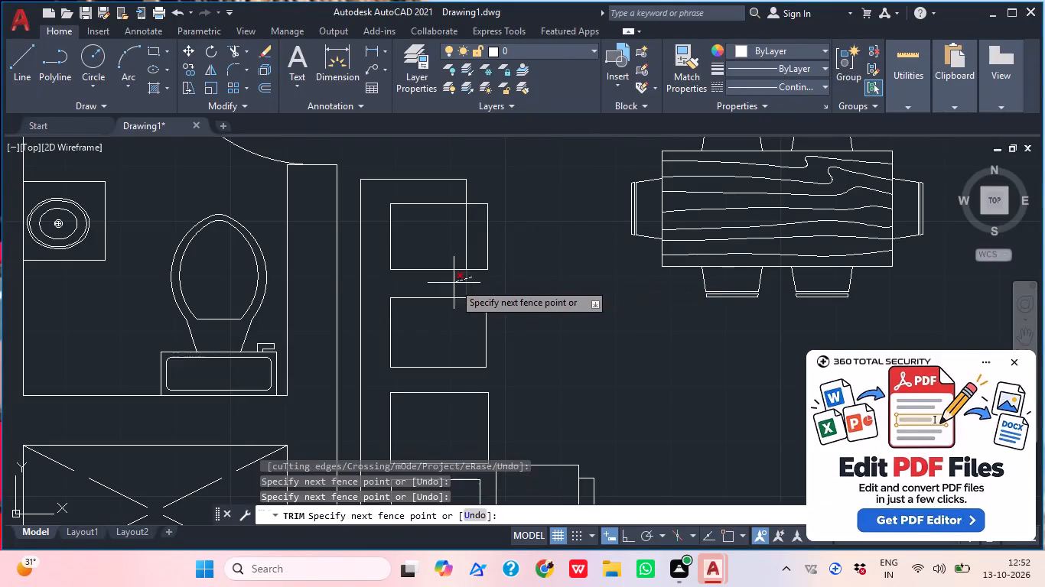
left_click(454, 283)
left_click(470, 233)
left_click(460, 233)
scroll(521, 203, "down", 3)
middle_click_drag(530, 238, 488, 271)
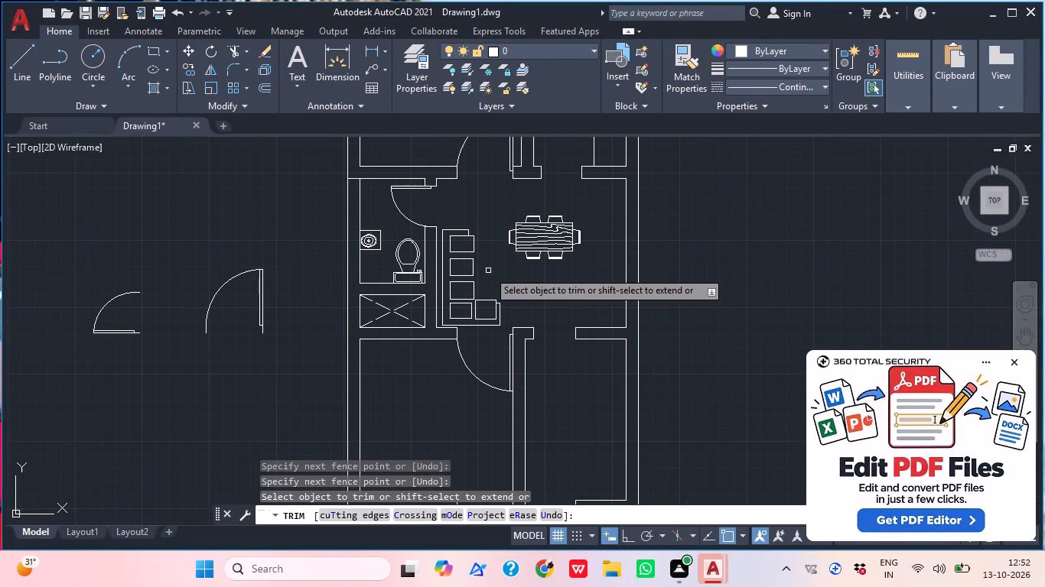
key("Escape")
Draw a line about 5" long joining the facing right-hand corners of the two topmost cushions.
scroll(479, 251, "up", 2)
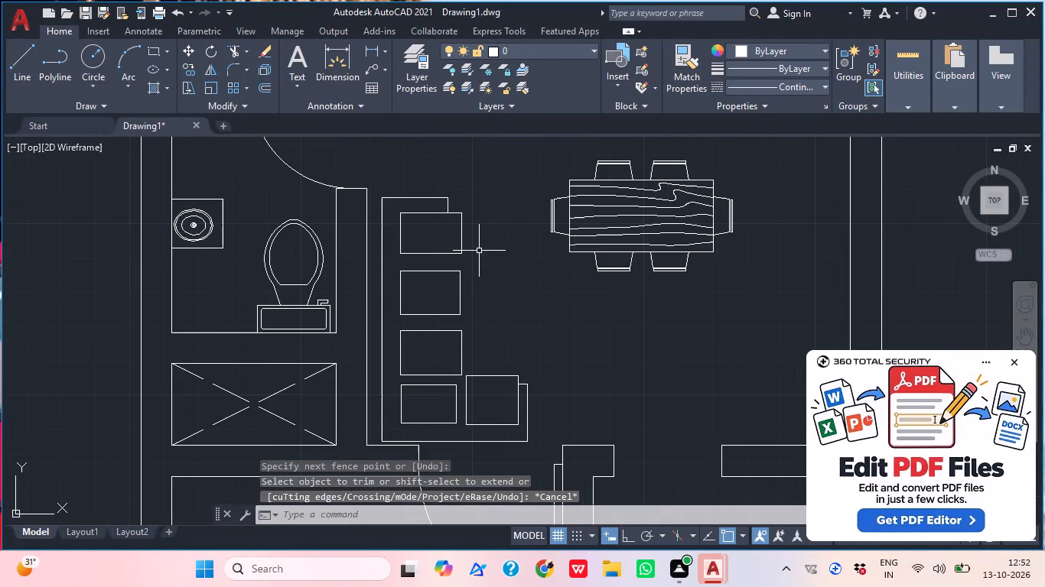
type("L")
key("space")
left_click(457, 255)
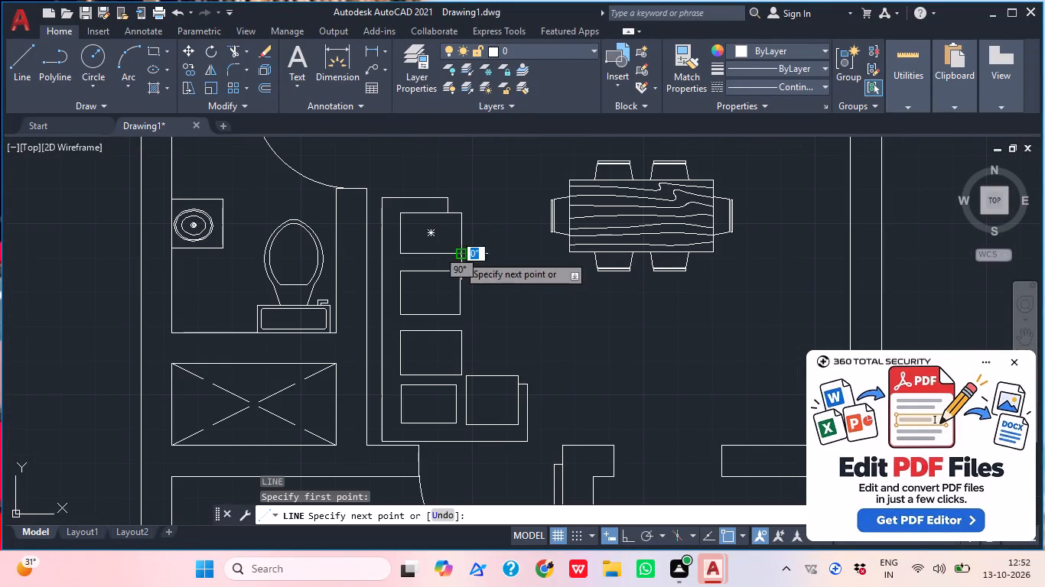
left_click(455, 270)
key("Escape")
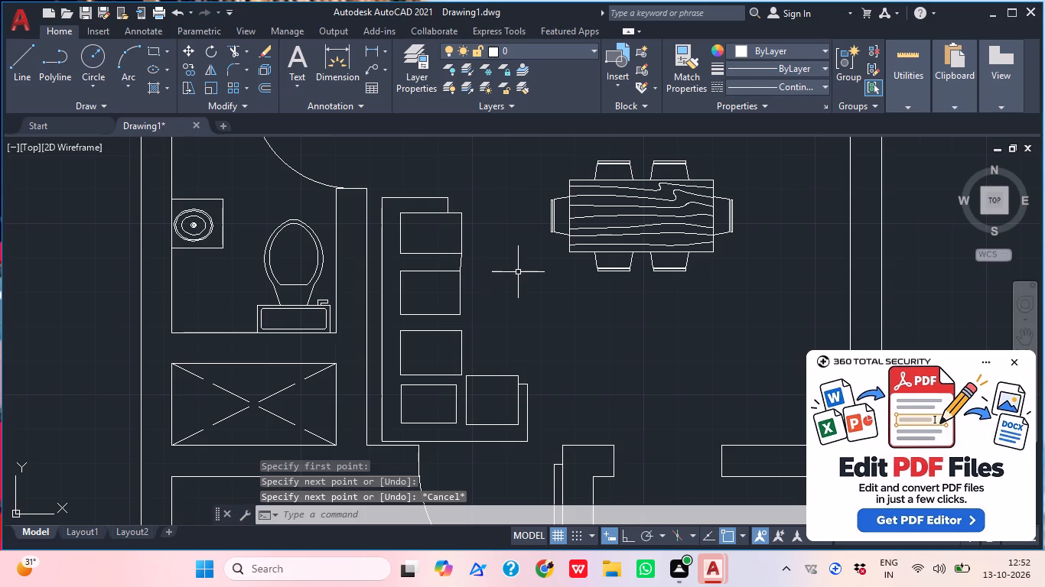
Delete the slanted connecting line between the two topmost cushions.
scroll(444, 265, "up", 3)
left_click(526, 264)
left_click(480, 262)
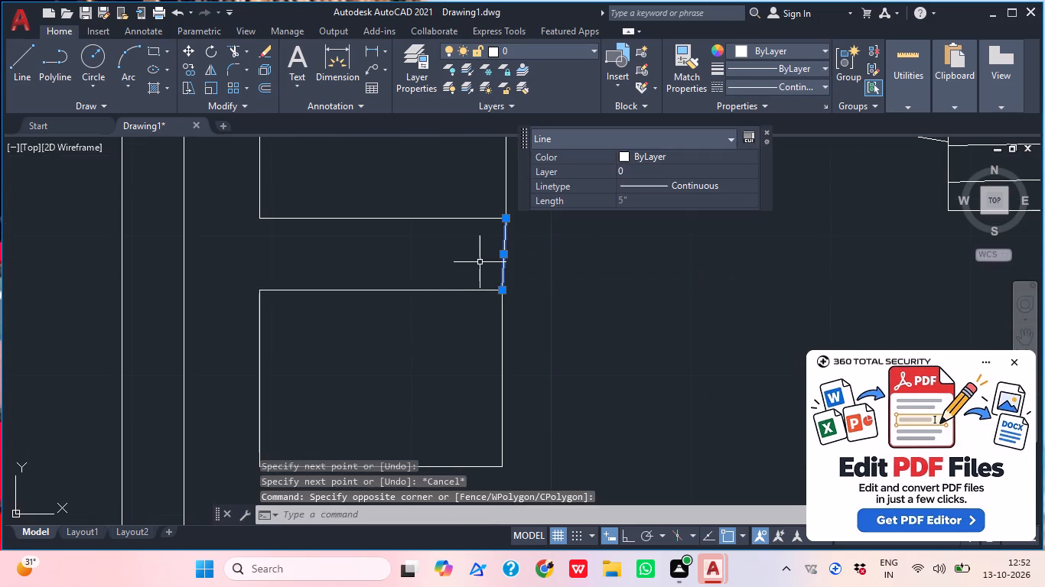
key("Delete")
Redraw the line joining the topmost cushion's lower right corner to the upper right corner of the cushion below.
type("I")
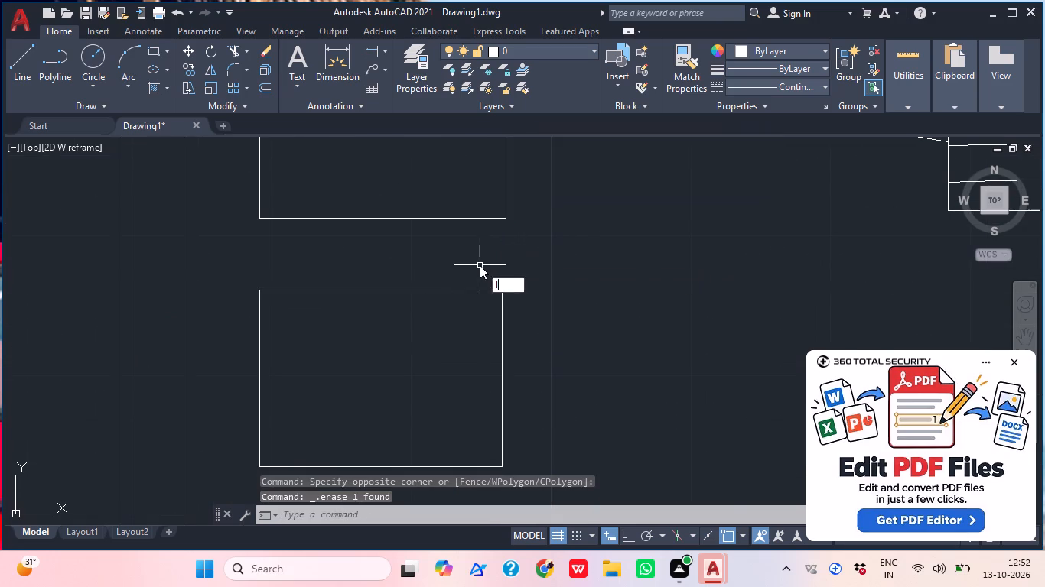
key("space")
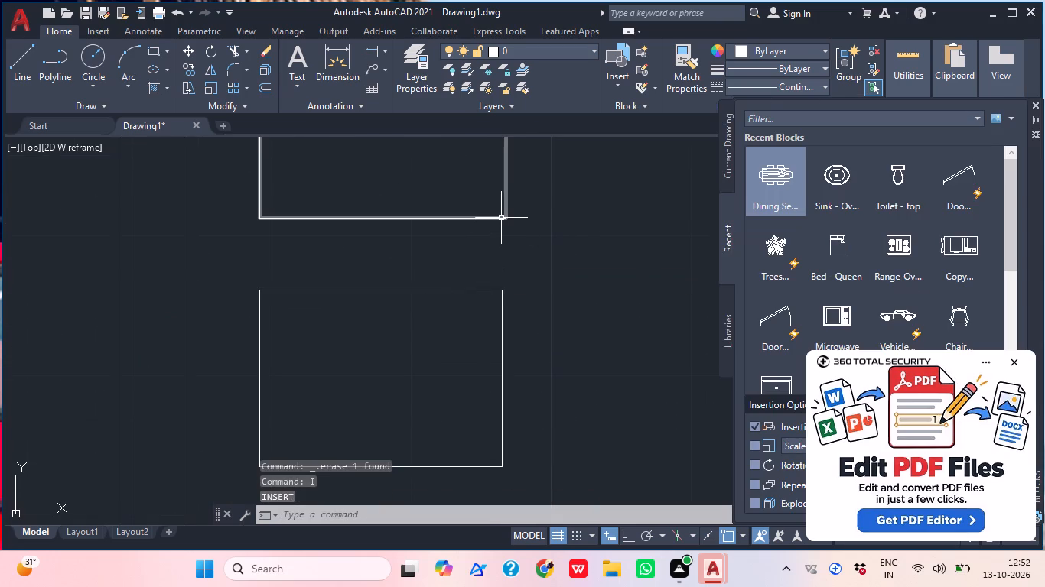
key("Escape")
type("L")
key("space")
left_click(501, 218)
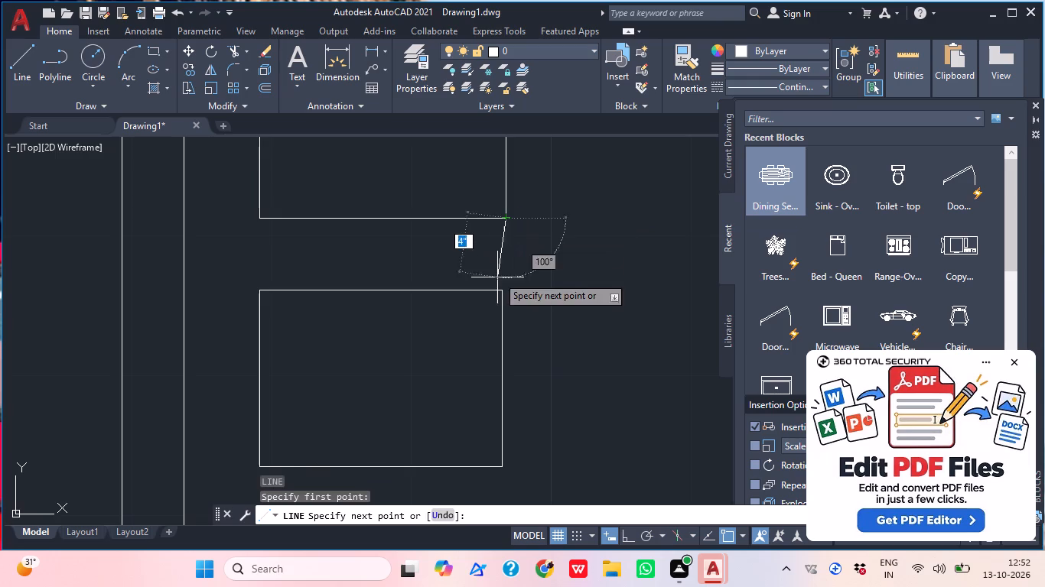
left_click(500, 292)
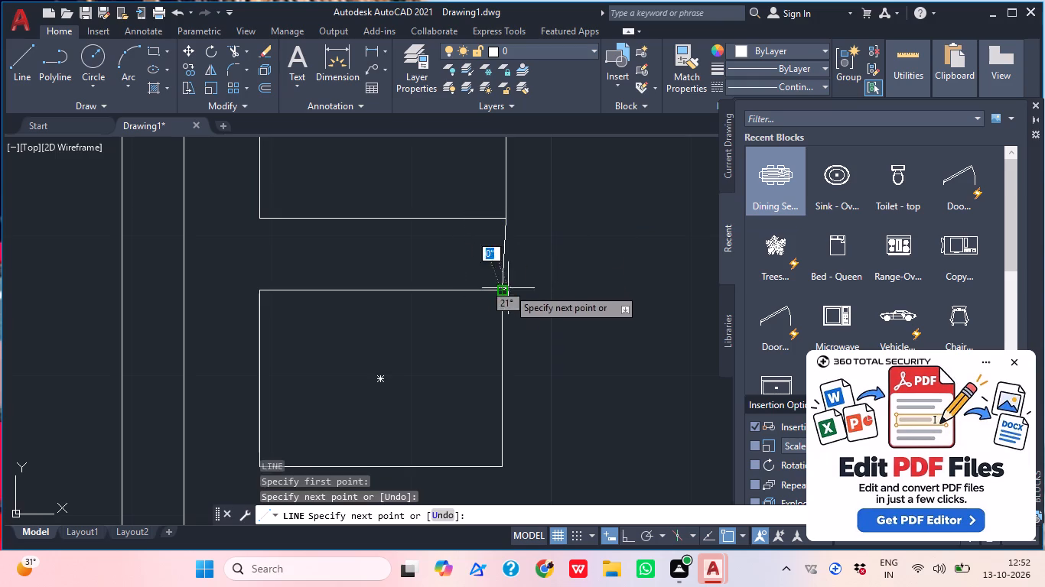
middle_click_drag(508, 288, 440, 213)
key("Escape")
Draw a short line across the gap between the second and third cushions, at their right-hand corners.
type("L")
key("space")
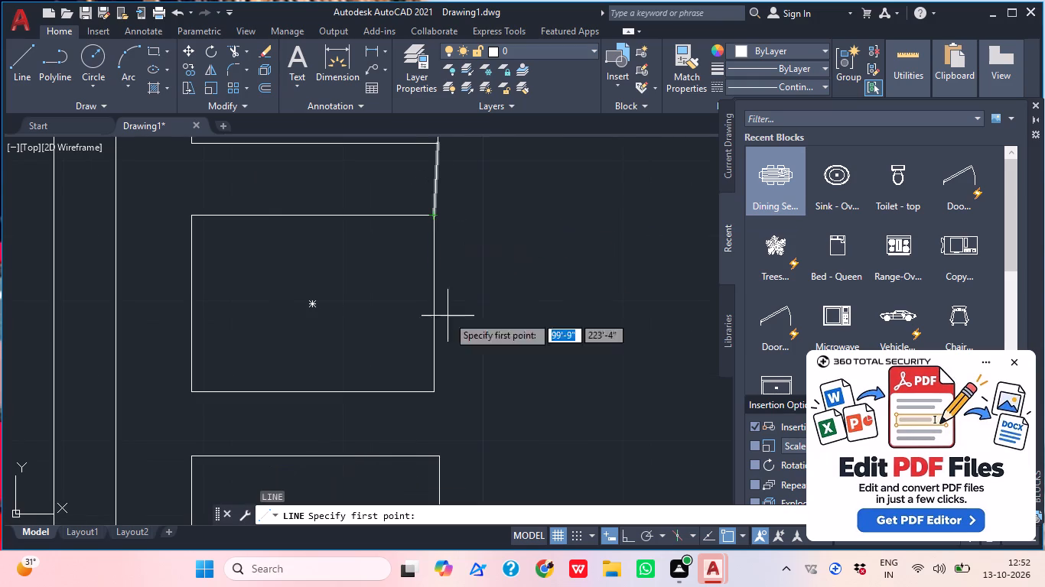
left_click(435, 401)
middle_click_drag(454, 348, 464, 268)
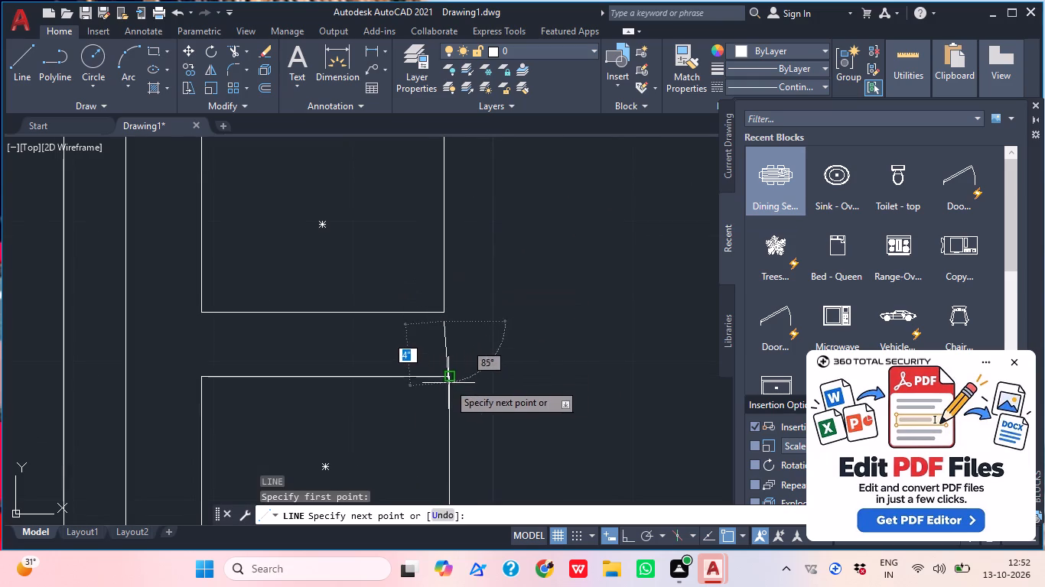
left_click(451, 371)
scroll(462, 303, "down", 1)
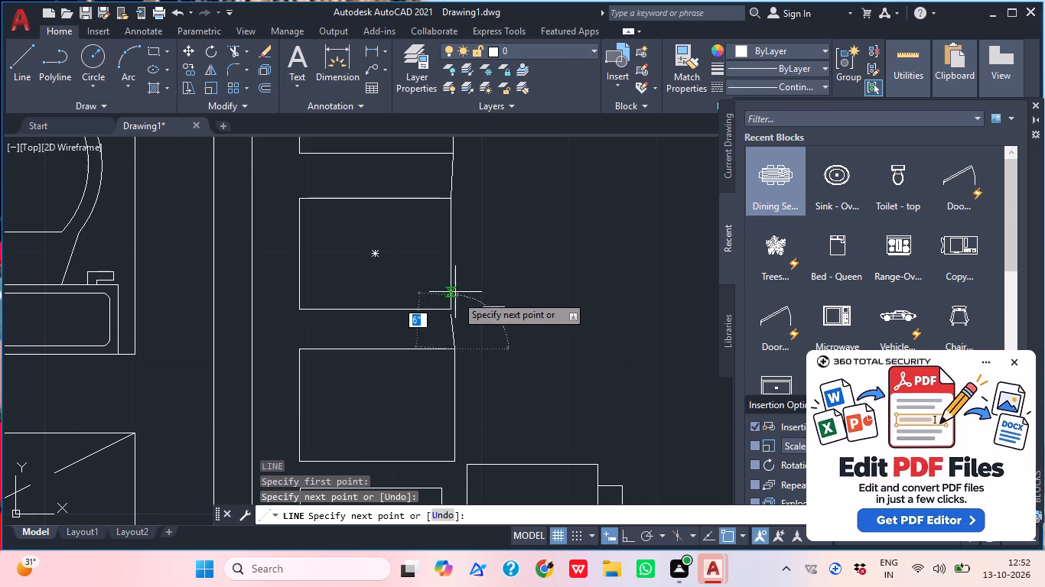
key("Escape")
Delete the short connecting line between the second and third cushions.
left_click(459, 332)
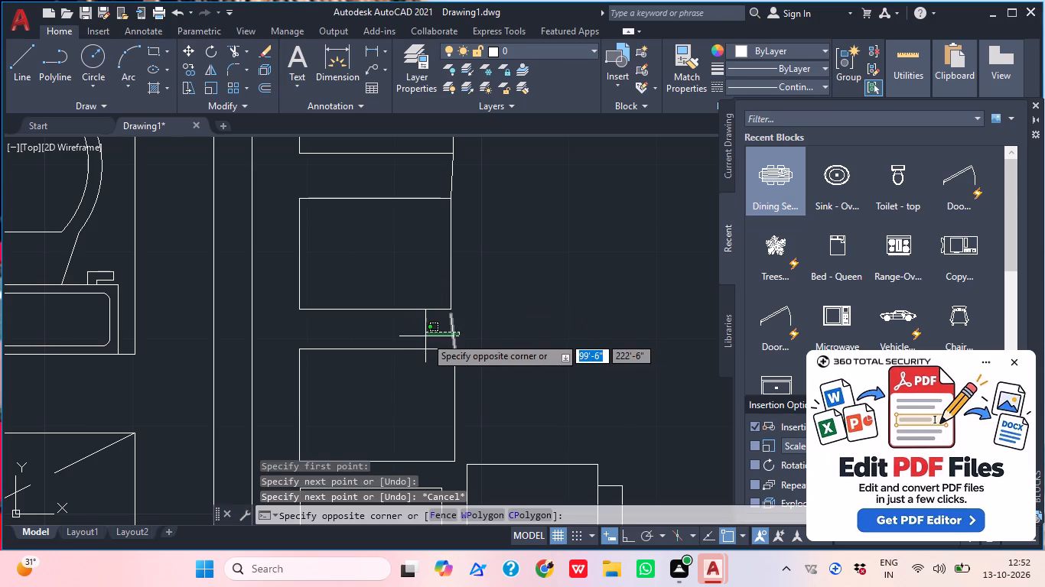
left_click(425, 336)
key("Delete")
Undo the connecting-line edits and the whole trimming of the L-shaped seating outline.
scroll(428, 342, "down", 2)
middle_click_drag(459, 339, 444, 304)
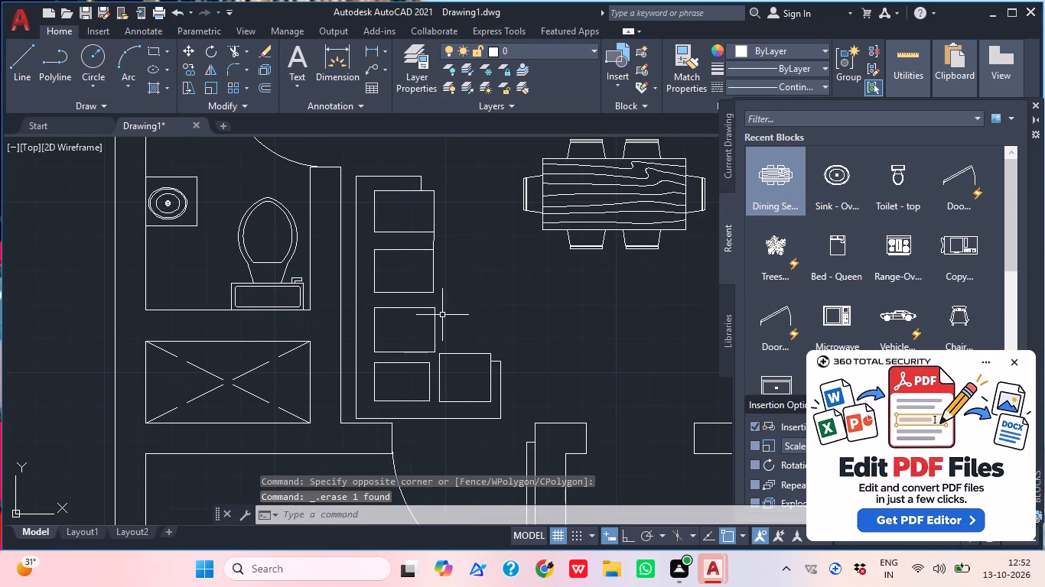
key("ctrl+z")
key("ctrl+z")
key("ctrl+z")
key("ctrl+z")
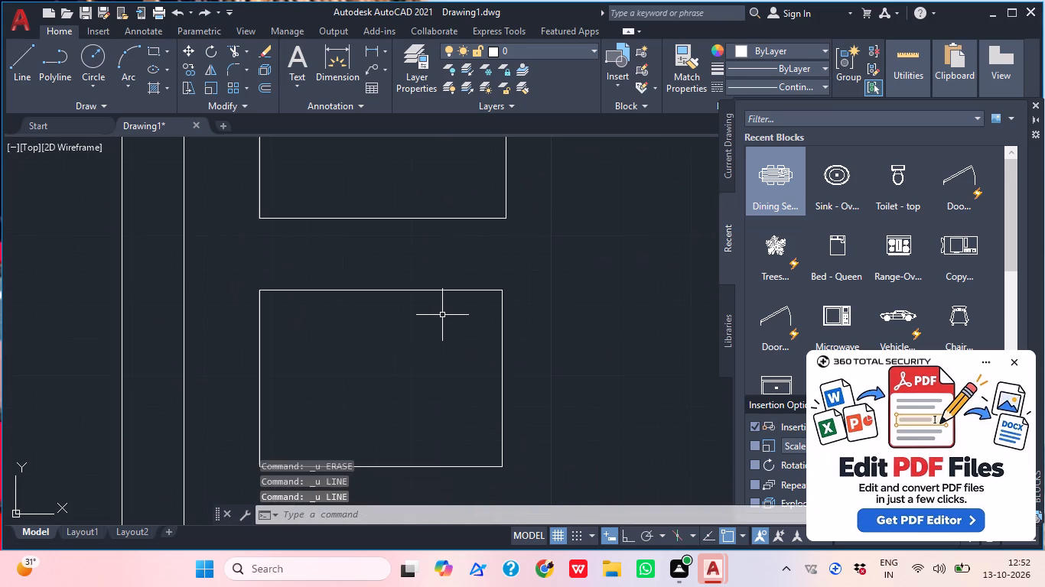
key("ctrl+z")
scroll(442, 315, "down", 2, "ctrl")
key("ctrl+z")
key("ctrl+z")
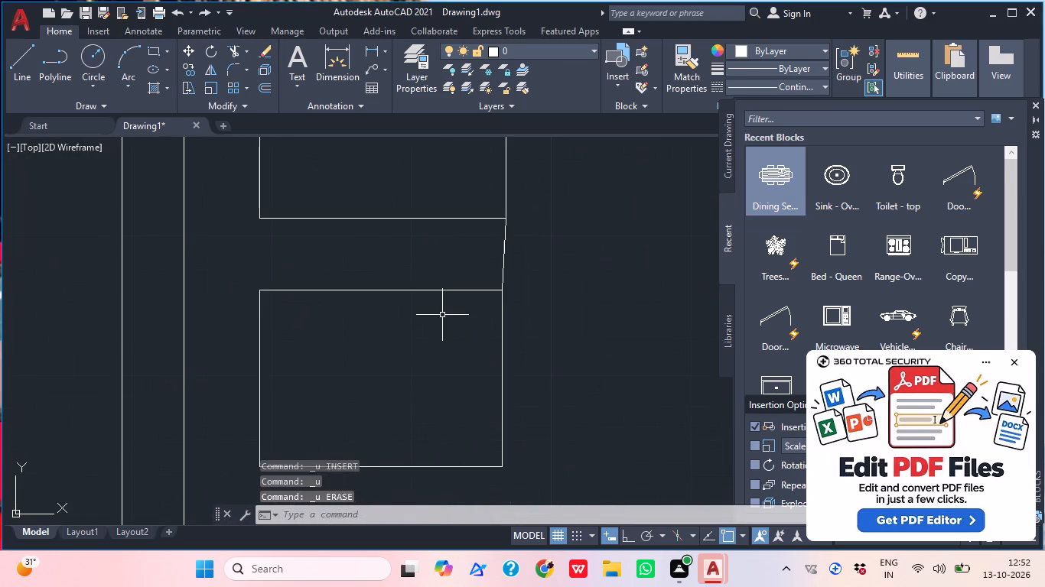
key("ctrl+z")
key("ctrl+z")
key("ctrl+z")
key("ctrl+z")
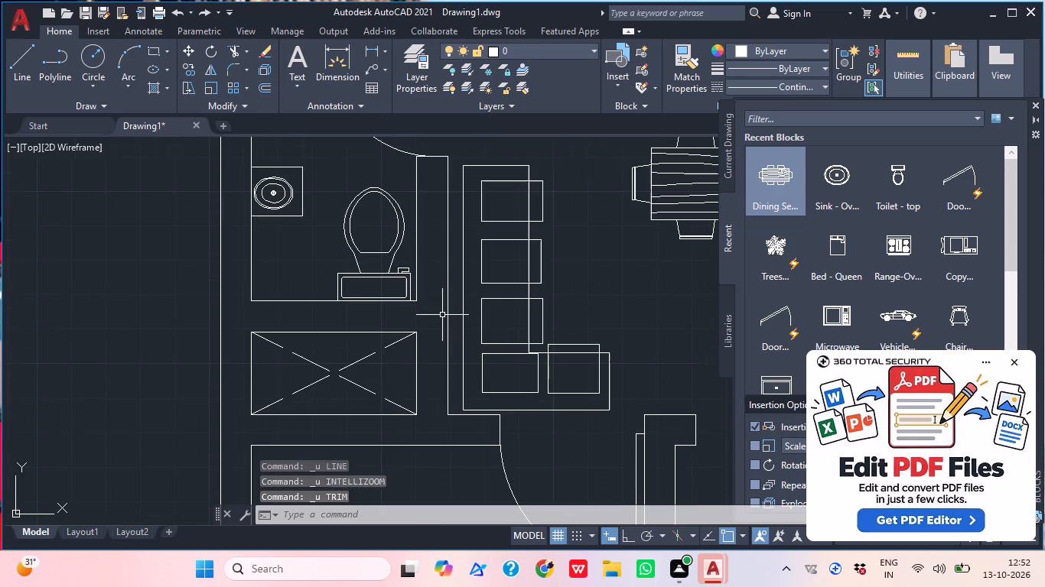
Trim the tall leg's right edge inside the three upper cushions and the horizontal leg's top edge inside its cushion.
scroll(524, 268, "up", 1)
middle_click_drag(539, 261, 476, 291)
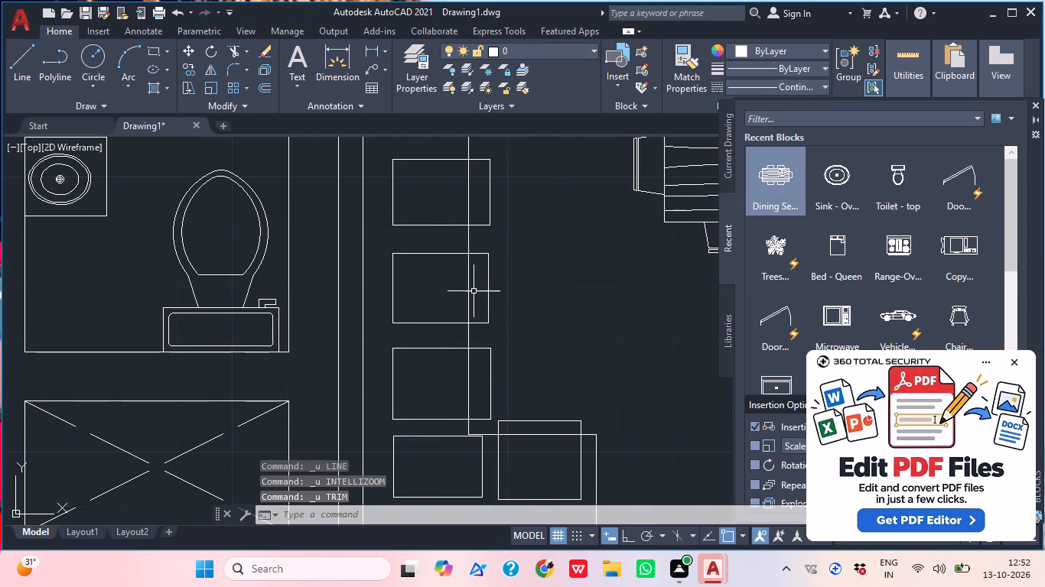
type("TR")
key("space")
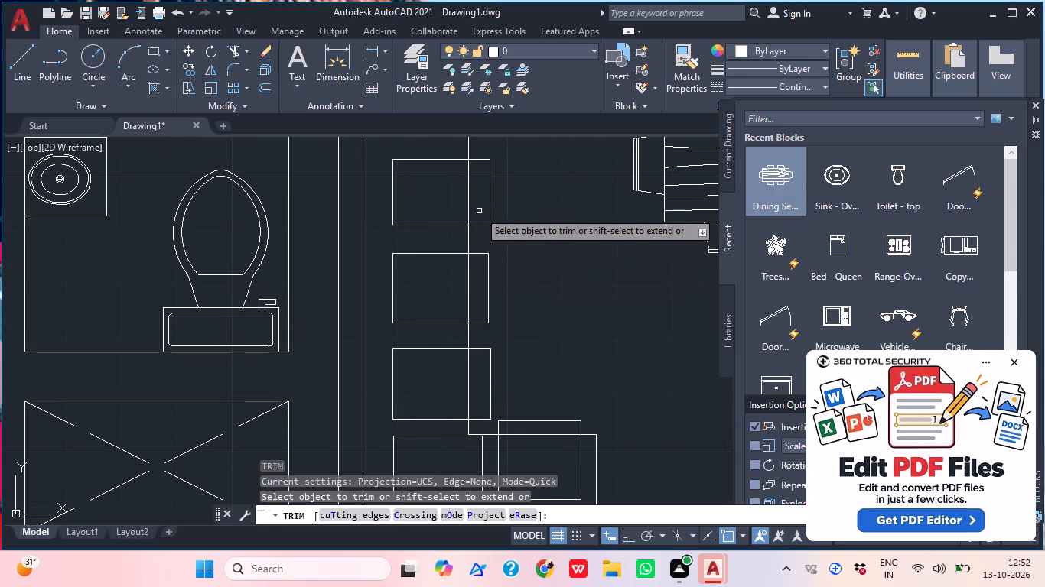
left_click(479, 211)
left_click(454, 196)
left_click(477, 288)
left_click(449, 289)
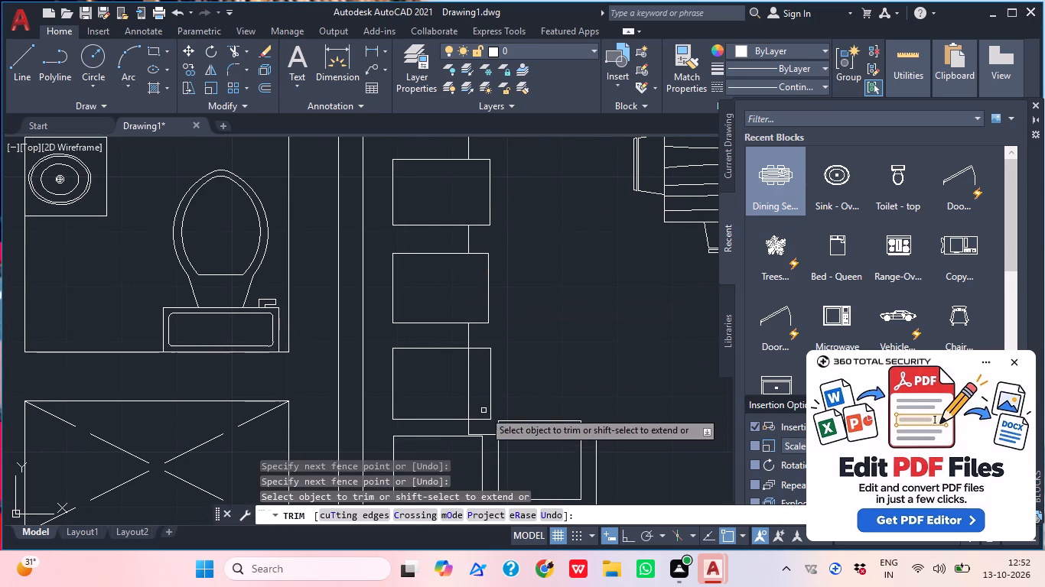
left_click(476, 403)
left_click(456, 398)
middle_click_drag(456, 394, 443, 313)
left_click(490, 353)
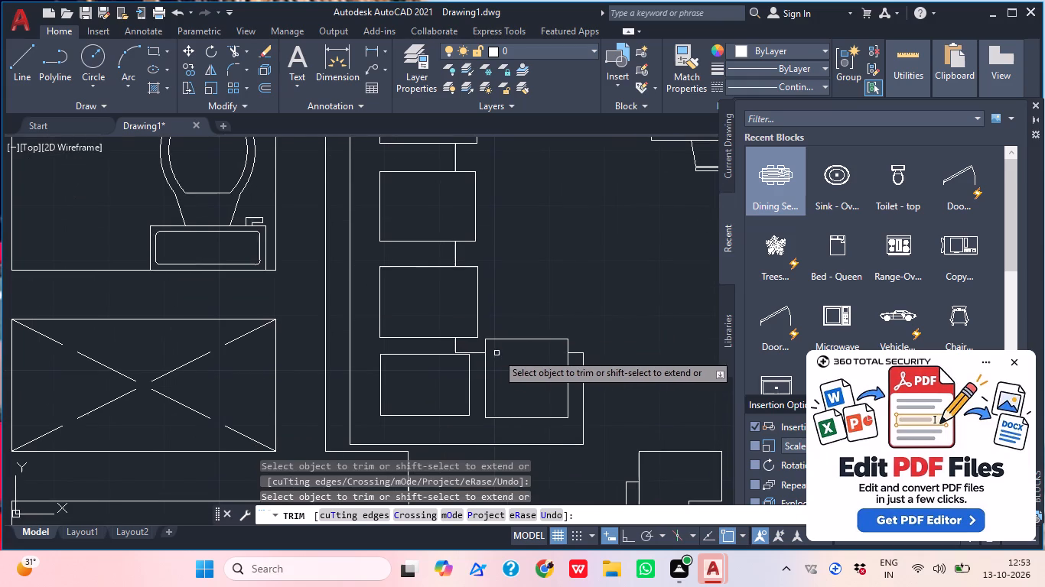
key("Escape")
Trim away the L's inner-corner pieces between the third cushion and the horizontal leg's cushion.
scroll(532, 336, "down", 2)
middle_click_drag(534, 315, 519, 344)
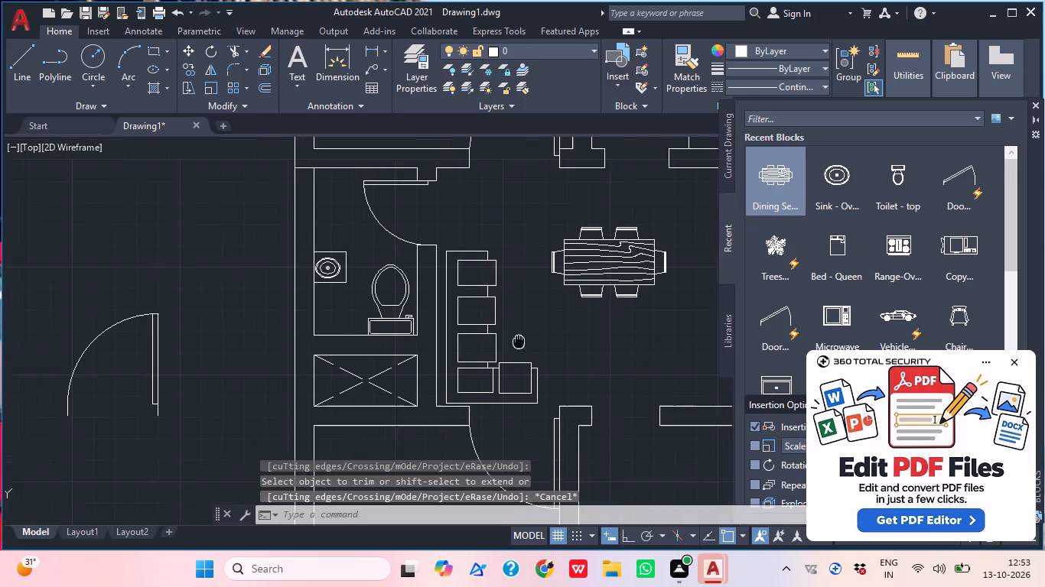
middle_click_drag(519, 344, 513, 350)
scroll(546, 330, "down", 1)
middle_click_drag(546, 330, 466, 365)
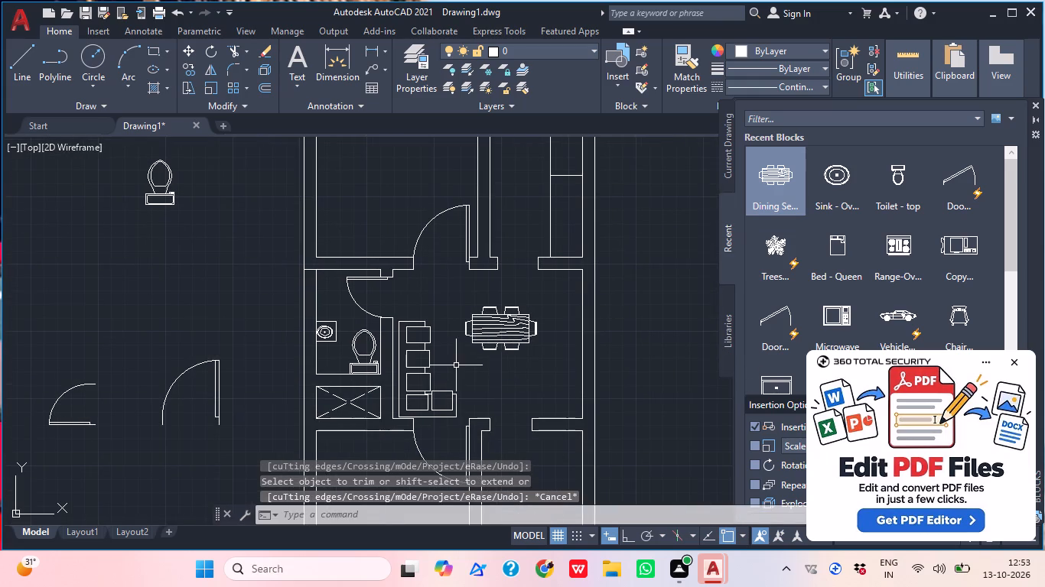
middle_click_drag(458, 397, 402, 383)
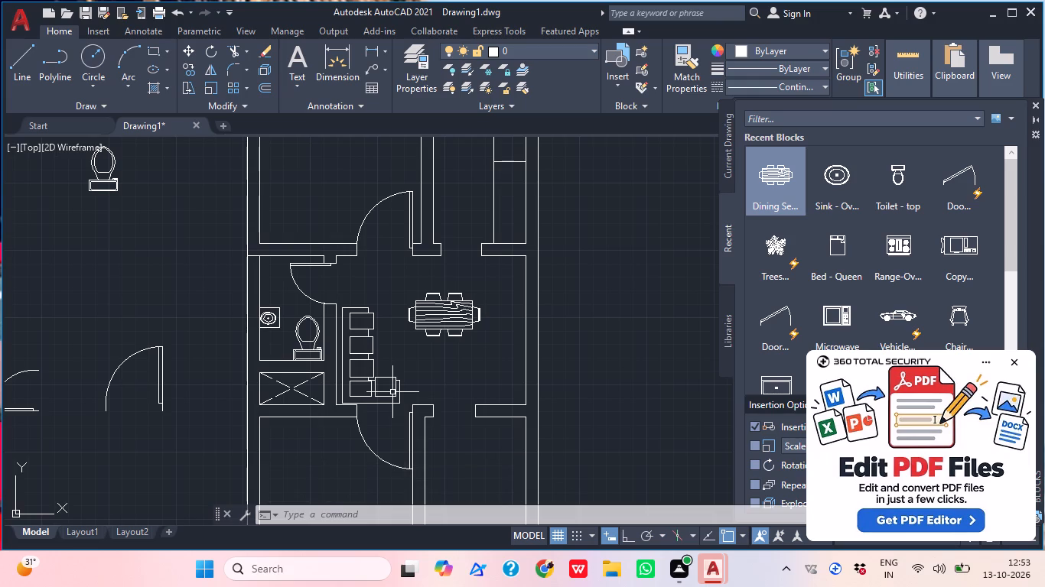
type("TR")
key("space")
scroll(392, 392, "up", 2)
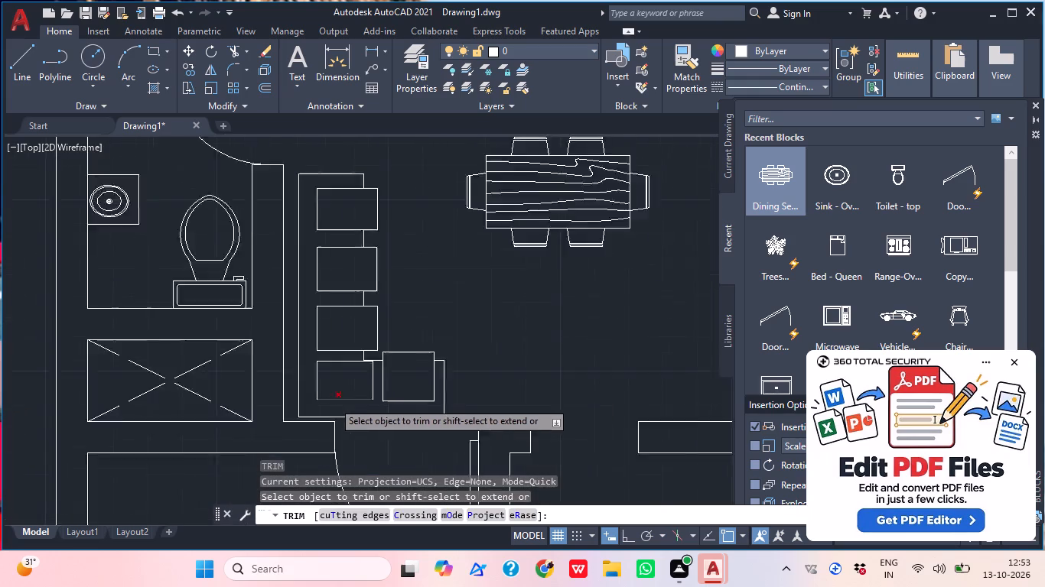
scroll(332, 401, "up", 1)
scroll(399, 329, "up", 2)
left_click(377, 336)
left_click(347, 336)
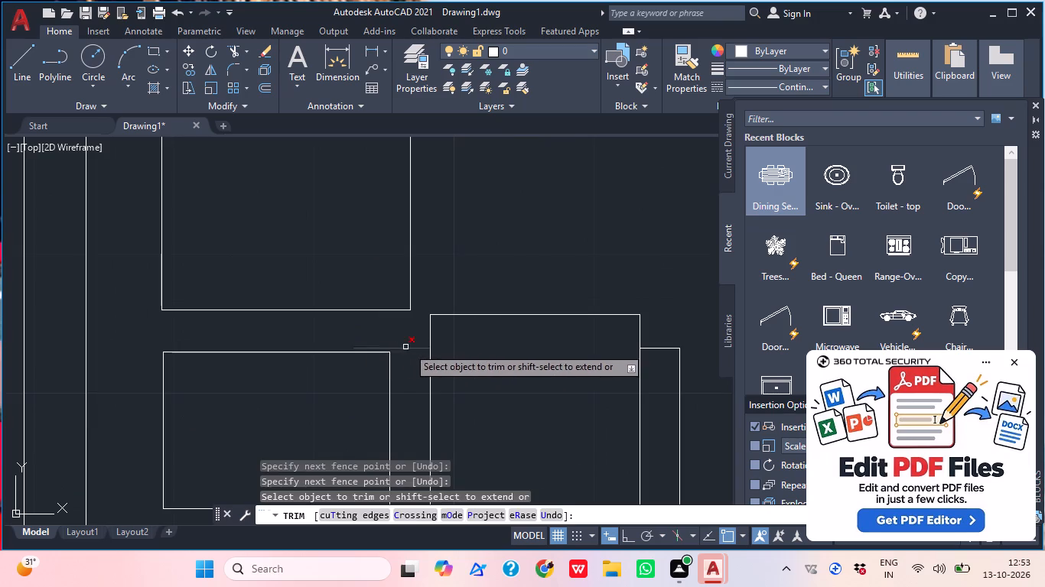
left_click(420, 347)
key("Escape")
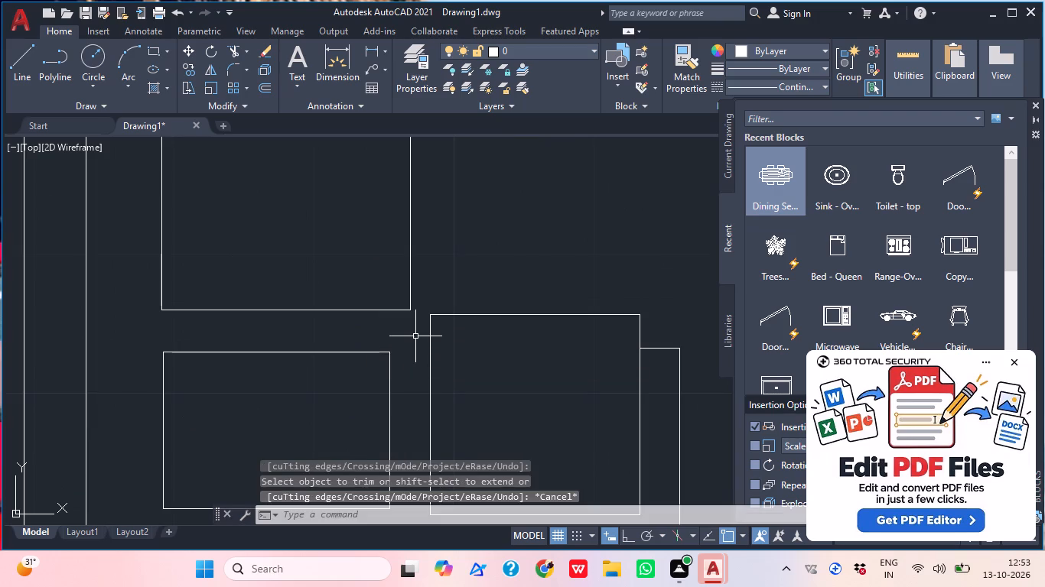
With ortho on, redraw the inner corner about 2" down from the third cushion's bottom edge and across to the horizontal leg's cushion.
scroll(474, 327, "down", 2)
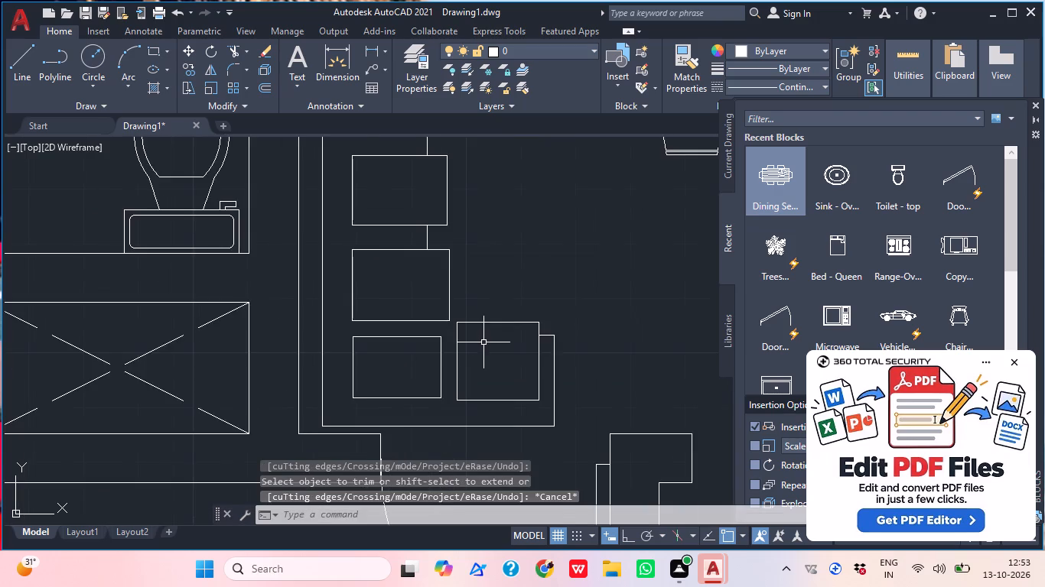
scroll(483, 342, "down", 1)
scroll(555, 397, "down", 1)
middle_click_drag(555, 399, 470, 462)
middle_click_drag(418, 401, 424, 329)
scroll(410, 350, "up", 2)
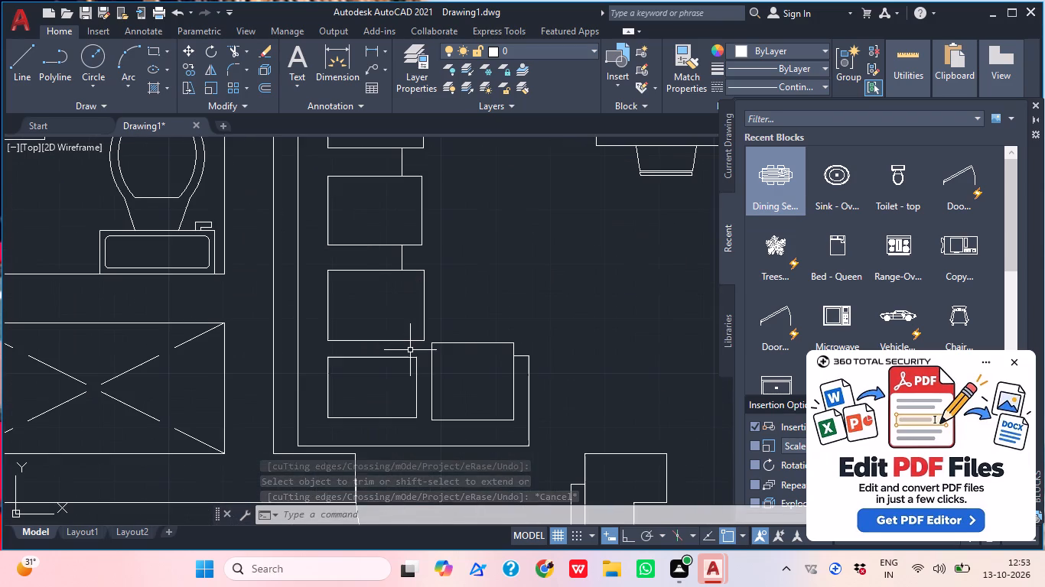
type("L")
key("space")
scroll(410, 350, "up", 3)
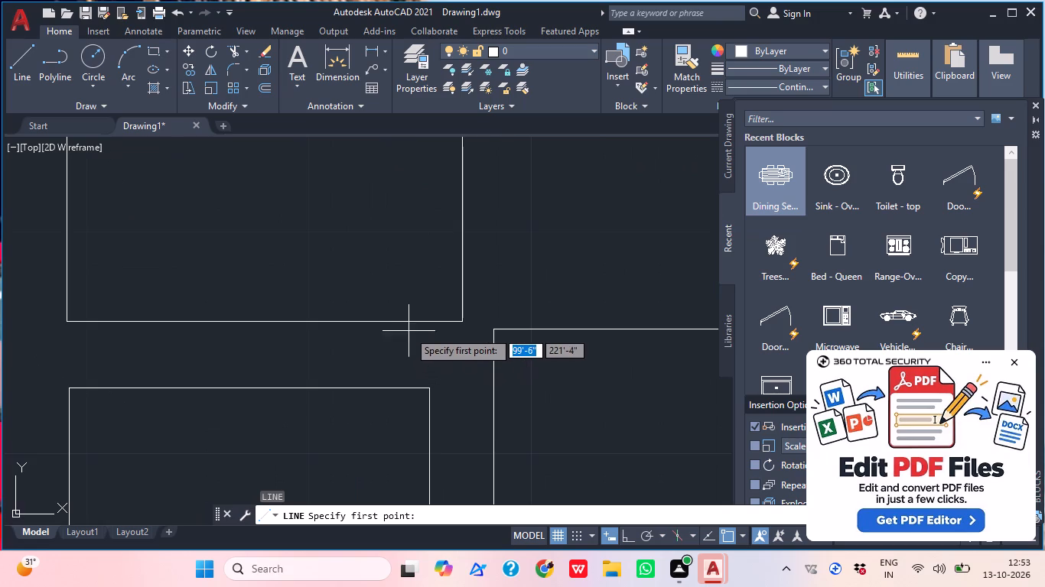
left_click(406, 327)
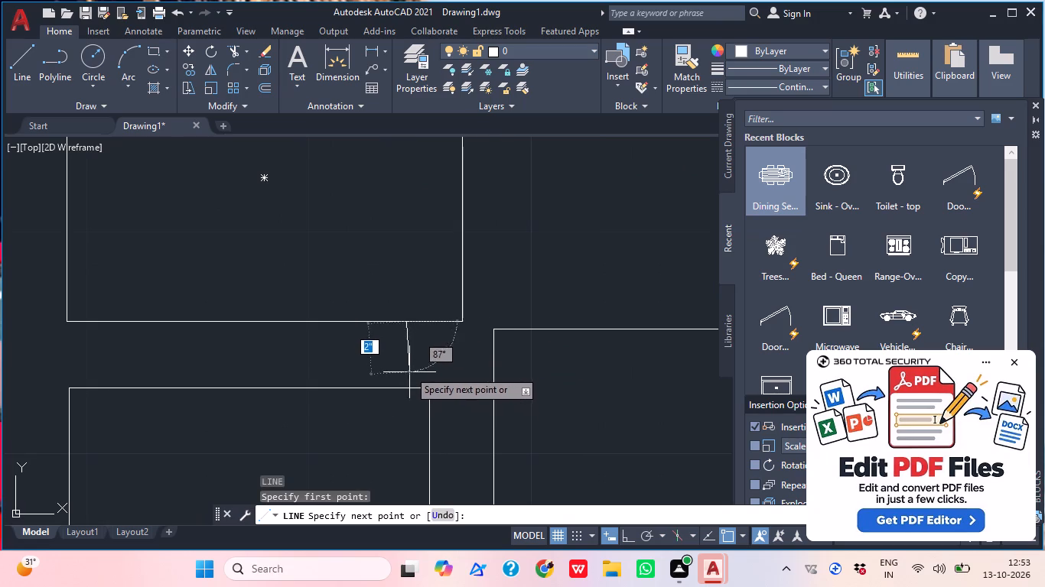
left_click(623, 532)
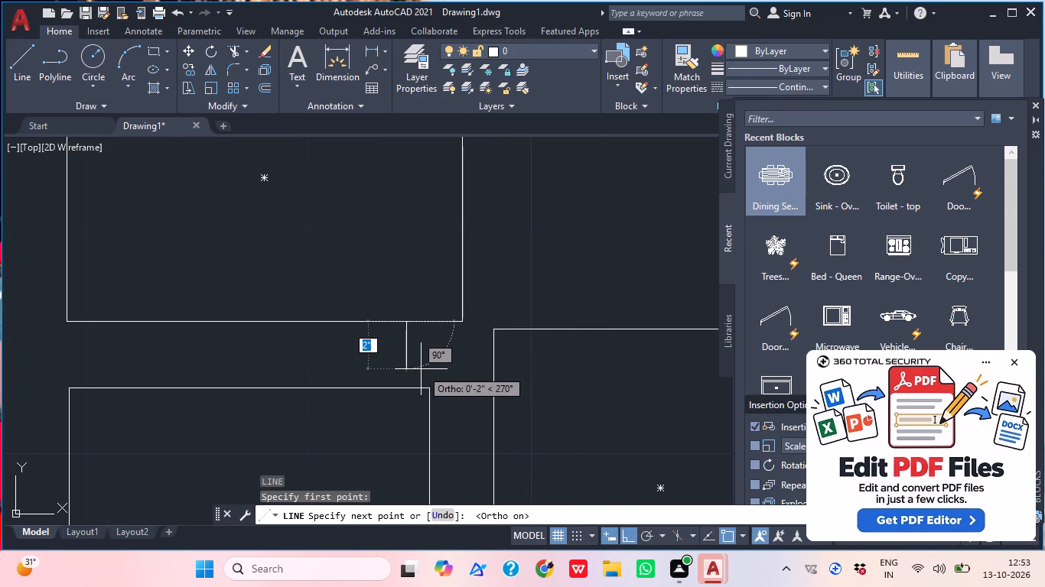
left_click(419, 369)
left_click(496, 367)
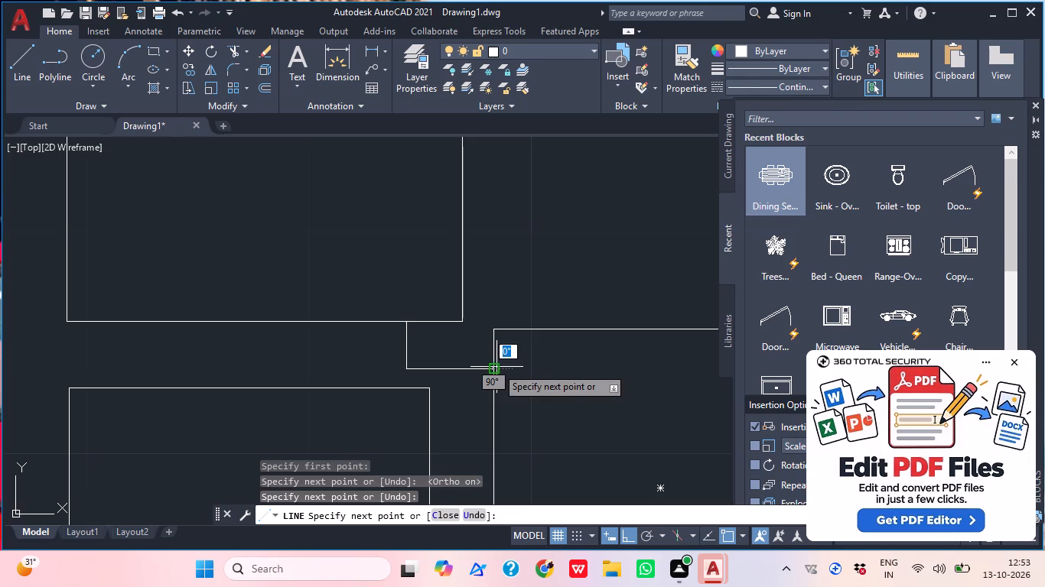
key("Escape")
scroll(476, 346, "down", 3)
middle_click_drag(554, 342, 419, 355)
scroll(422, 360, "down", 2)
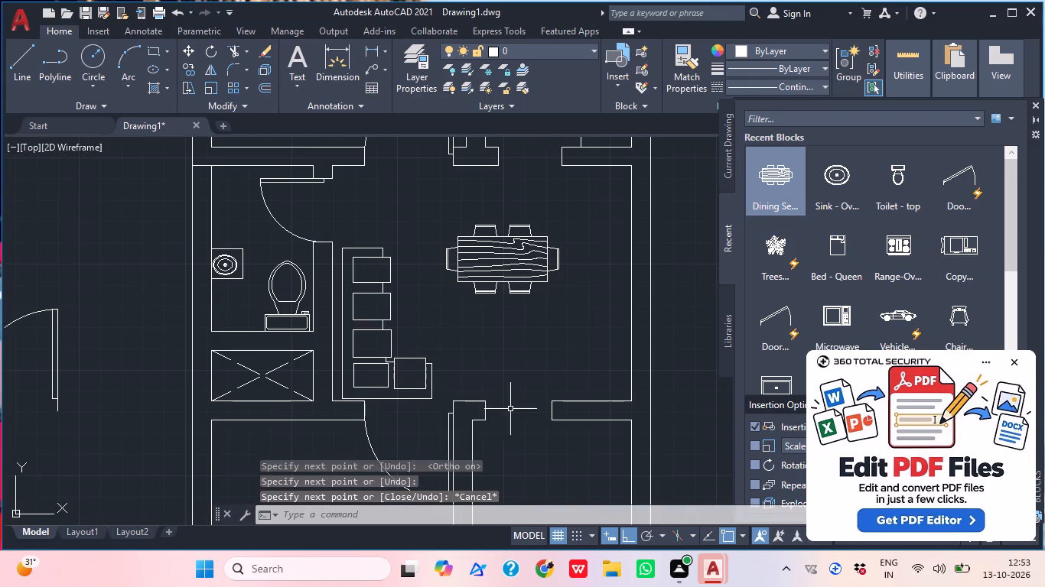
Dismiss the PDF editor advertisement and close the Blocks palette.
left_click(1012, 367)
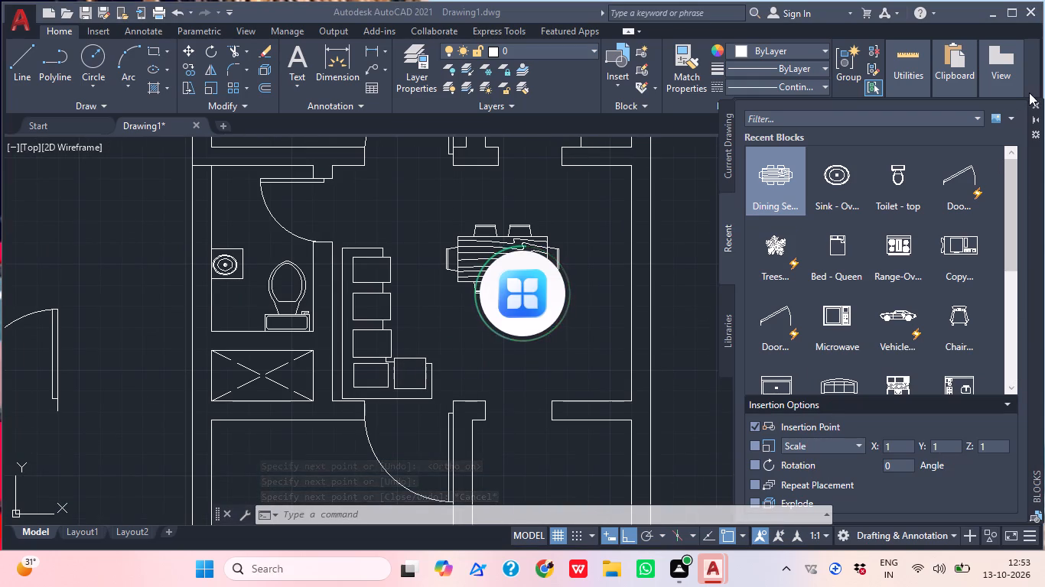
left_click(1032, 102)
Erase the two spare door blocks and the spare toilet block lying outside the house plan.
scroll(684, 299, "down", 2)
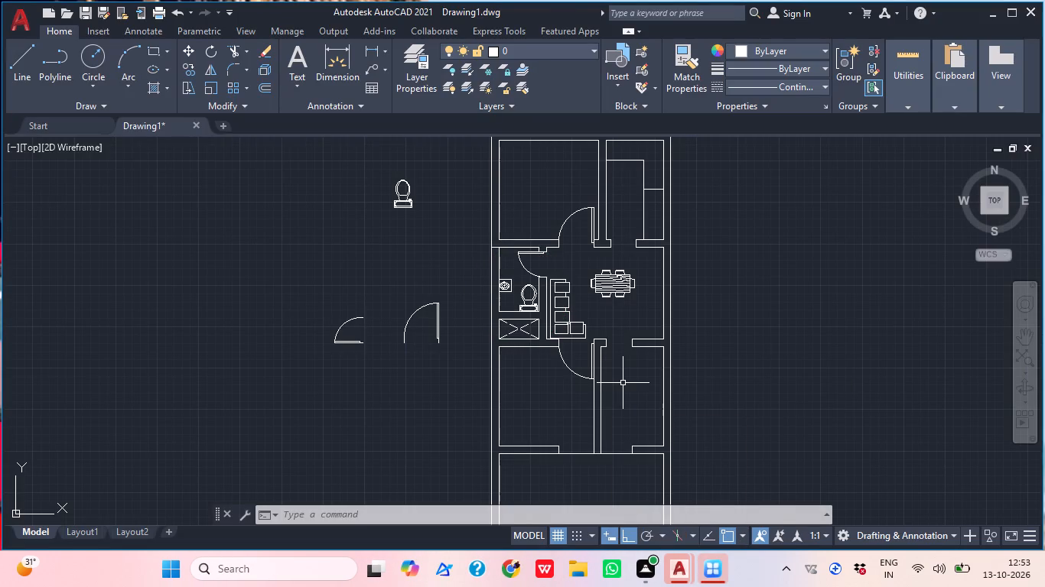
middle_click(679, 319)
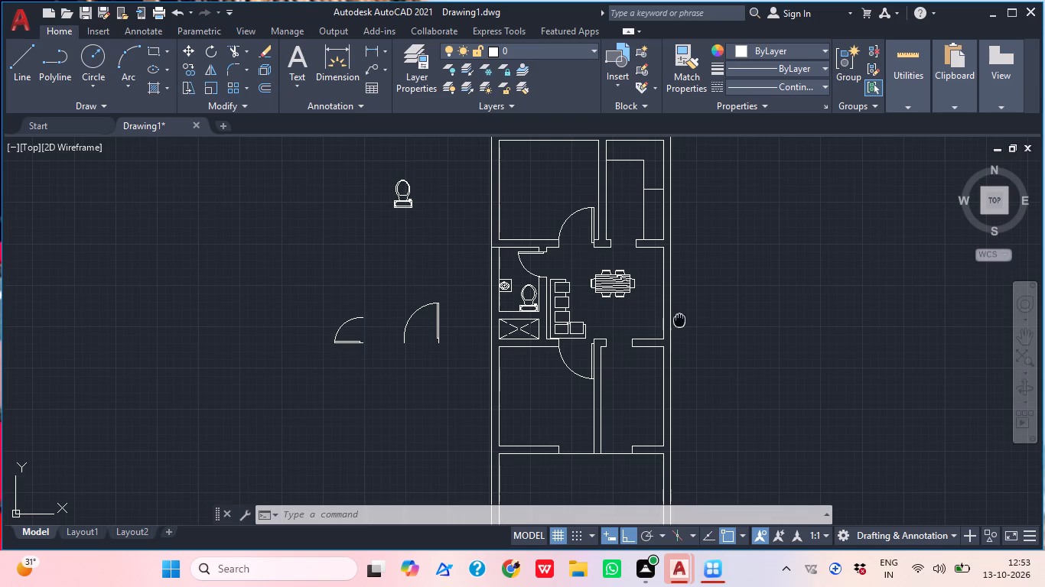
left_click(446, 338)
left_click(286, 319)
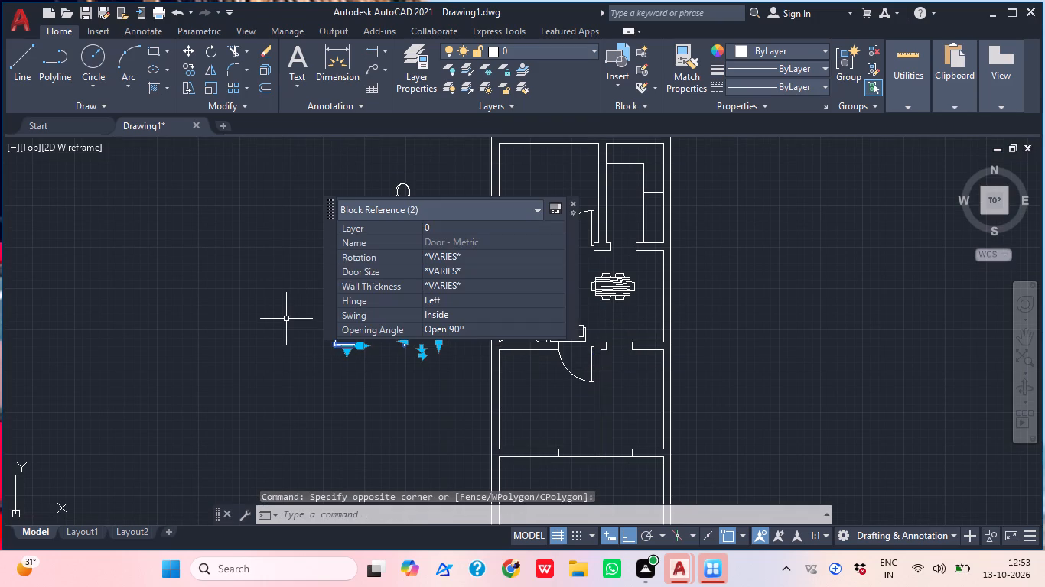
key("Delete")
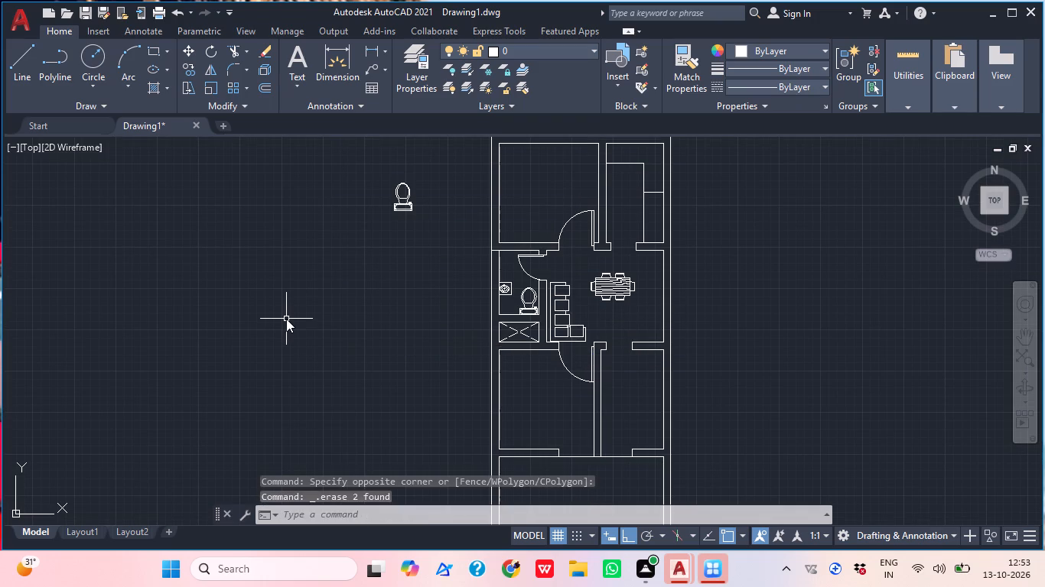
left_click(452, 219)
left_click(391, 194)
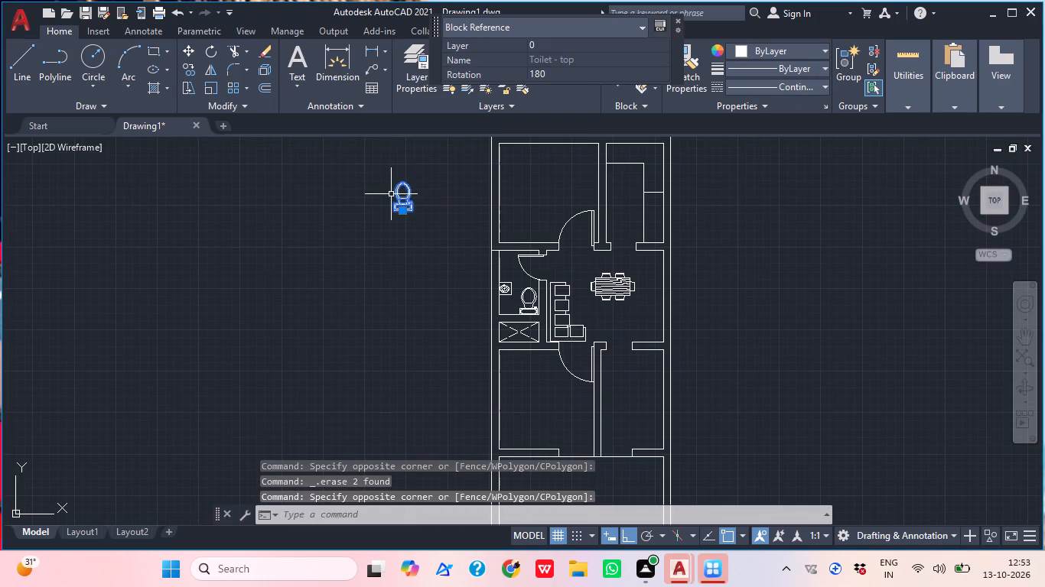
key("Delete")
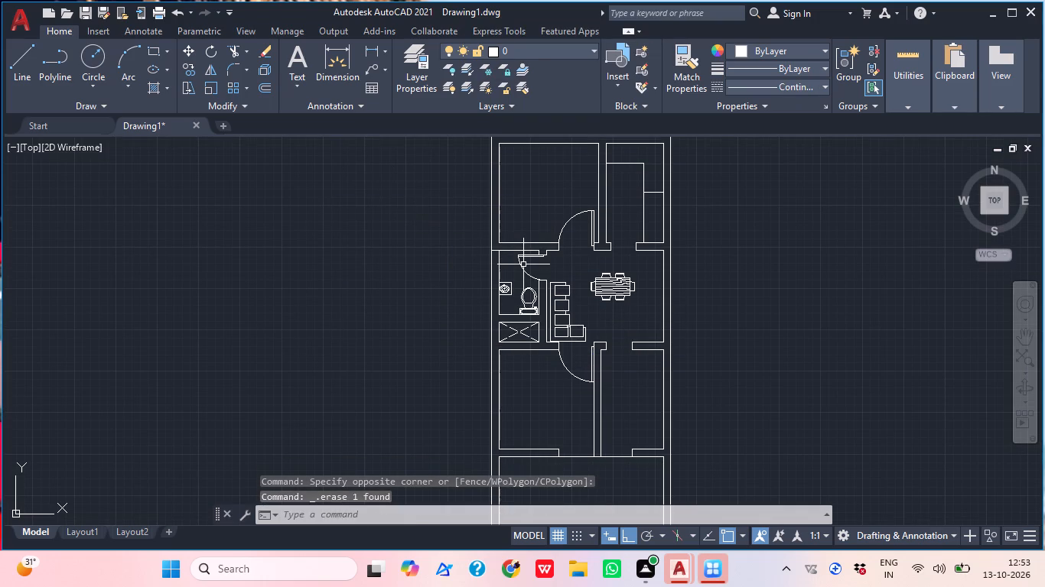
Insert the Bed - Queen block in the upper bedroom with its headboard against the top wall, and close the Blocks palette.
type("I")
key("space")
left_click_drag(851, 264, 555, 174)
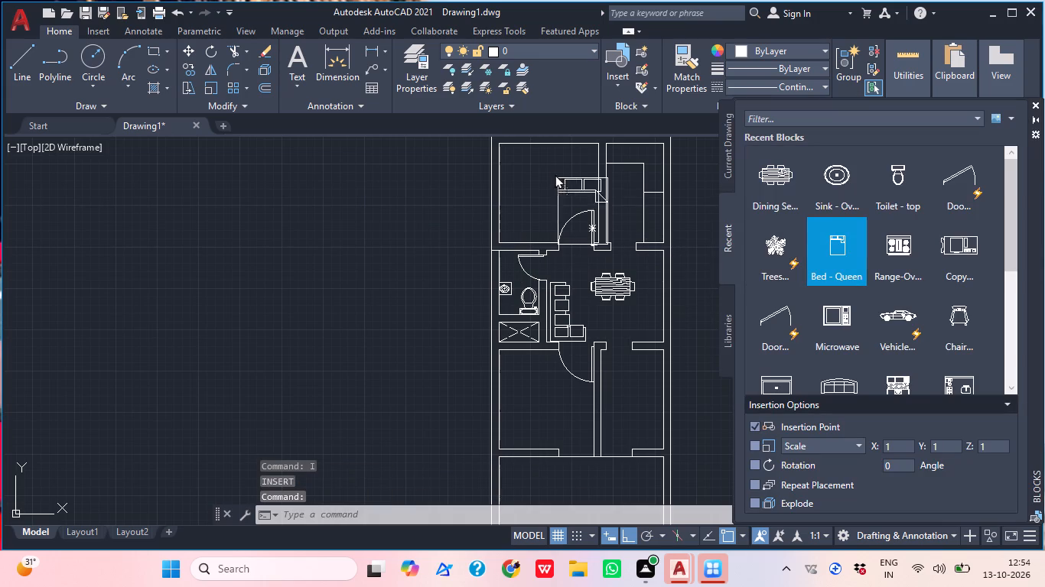
left_click_drag(555, 174, 514, 145)
middle_click_drag(607, 160, 560, 293)
scroll(594, 207, "down", 1)
left_click(1034, 102)
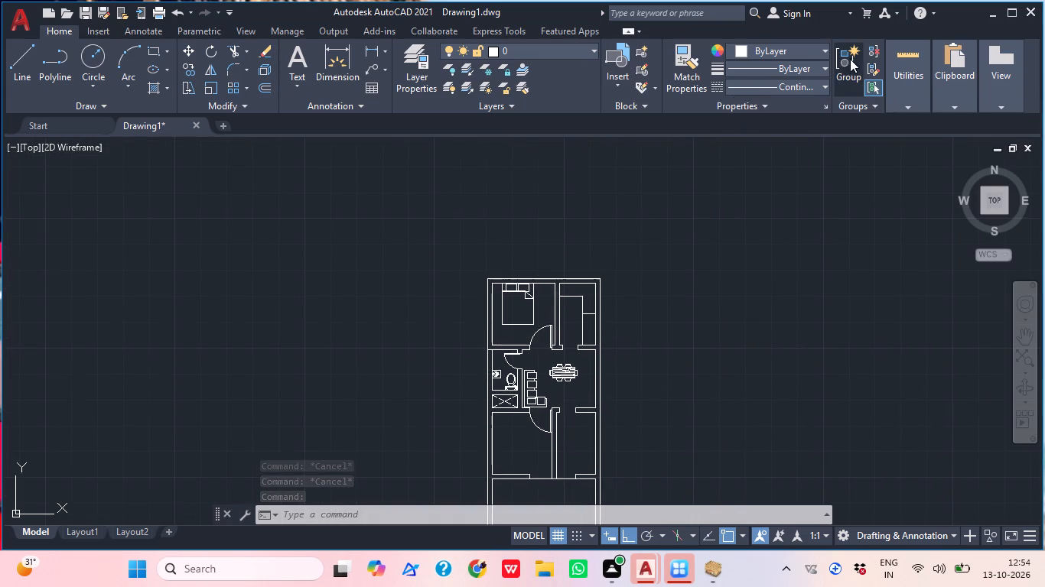
Close the 360 AppHub window.
scroll(890, 0, "up", 1)
scroll(559, 291, "up", 2)
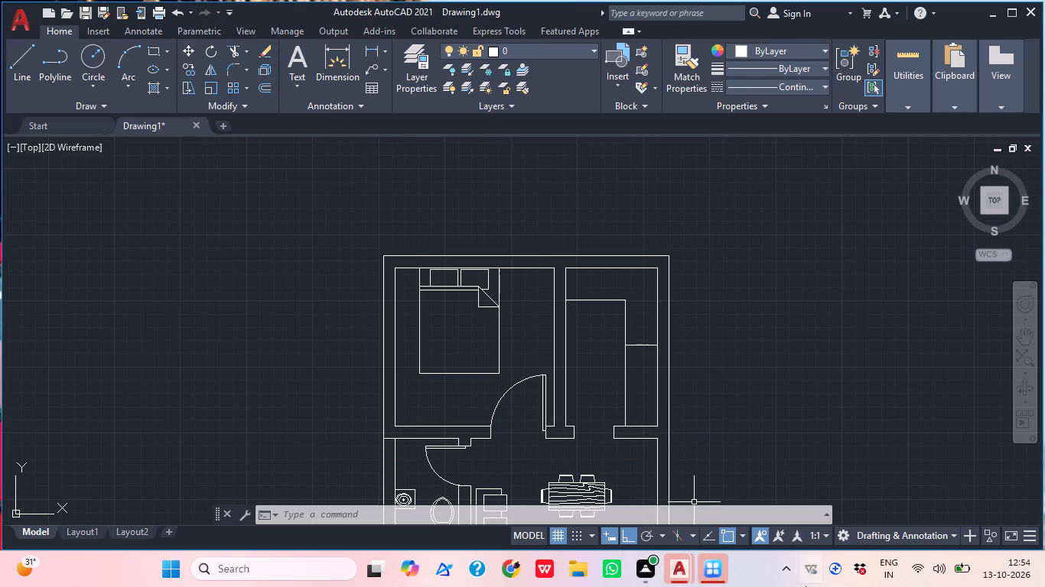
right_click(712, 561)
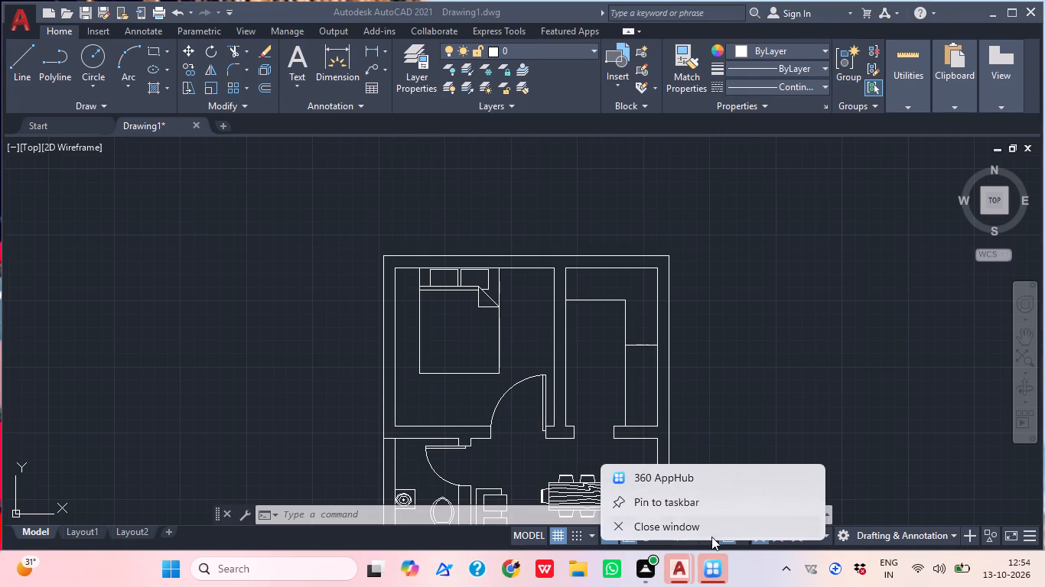
left_click(708, 533)
Move the queen bed about 10" to the right along the upper bedroom's top wall.
scroll(504, 293, "up", 1)
middle_click_drag(510, 296, 519, 299)
left_click(519, 299)
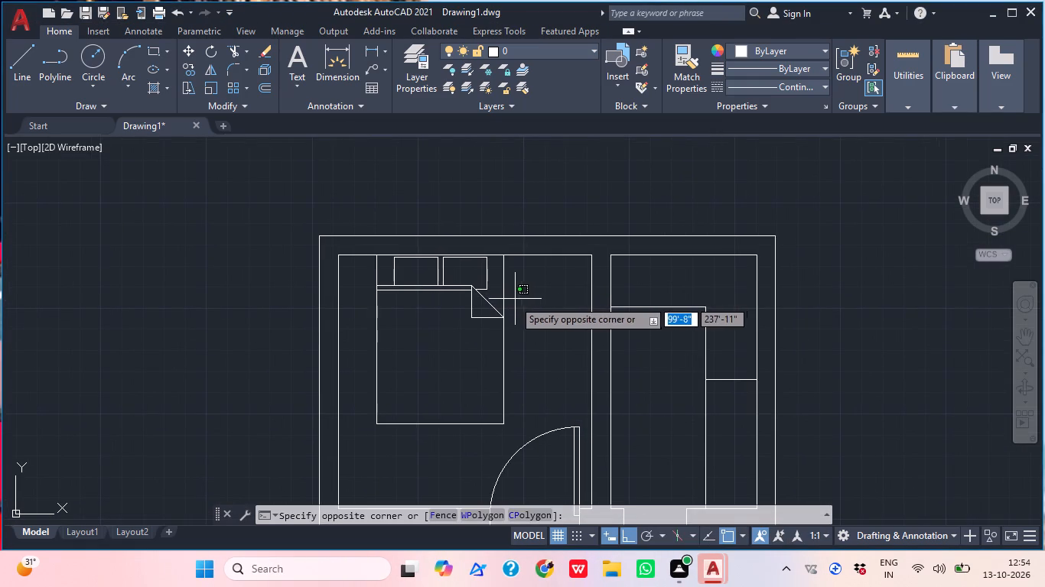
left_click(496, 300)
type("M")
key("space")
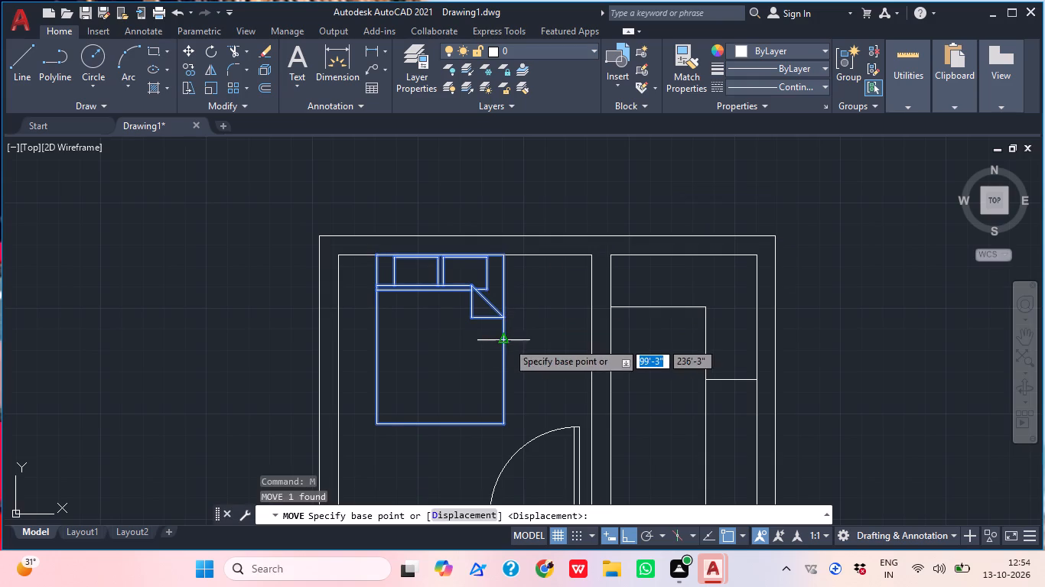
left_click(483, 331)
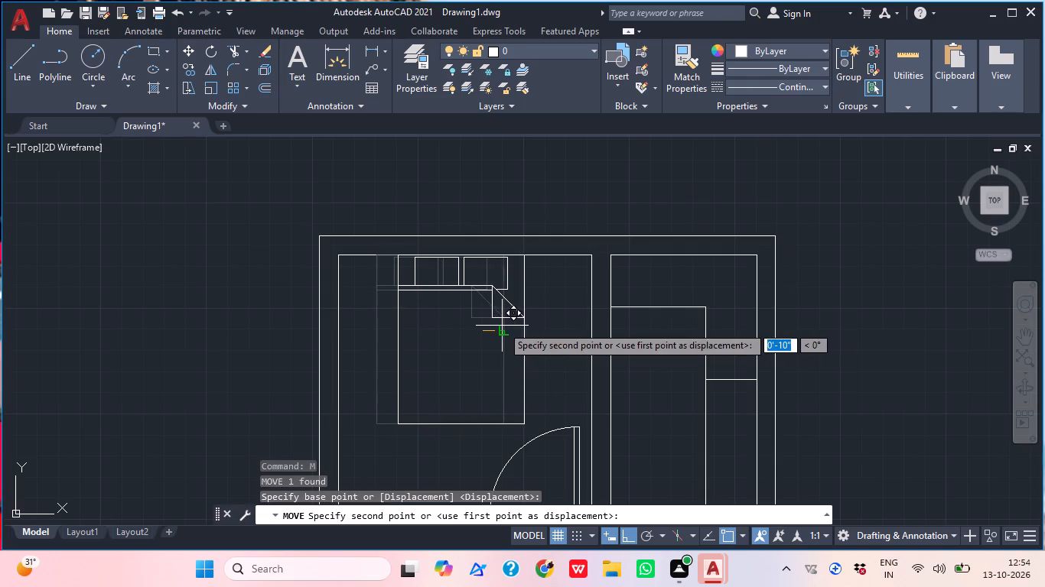
left_click(501, 326)
Draw two bedside-table rectangles about 1'-1" square, one on each side of the bed's headboard.
middle_click_drag(566, 348, 573, 354)
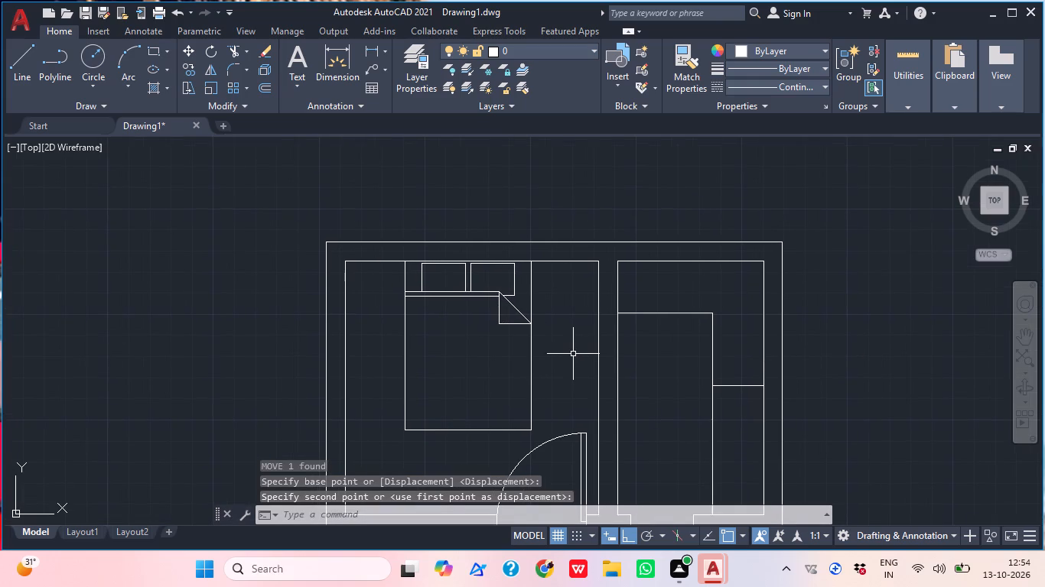
type("REC")
key("space")
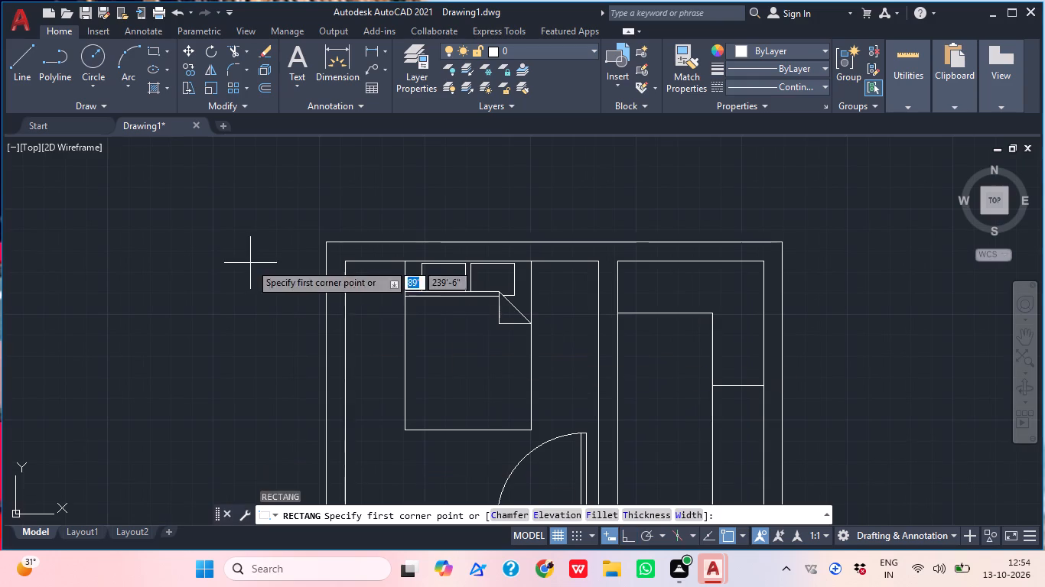
scroll(368, 275, "up", 2)
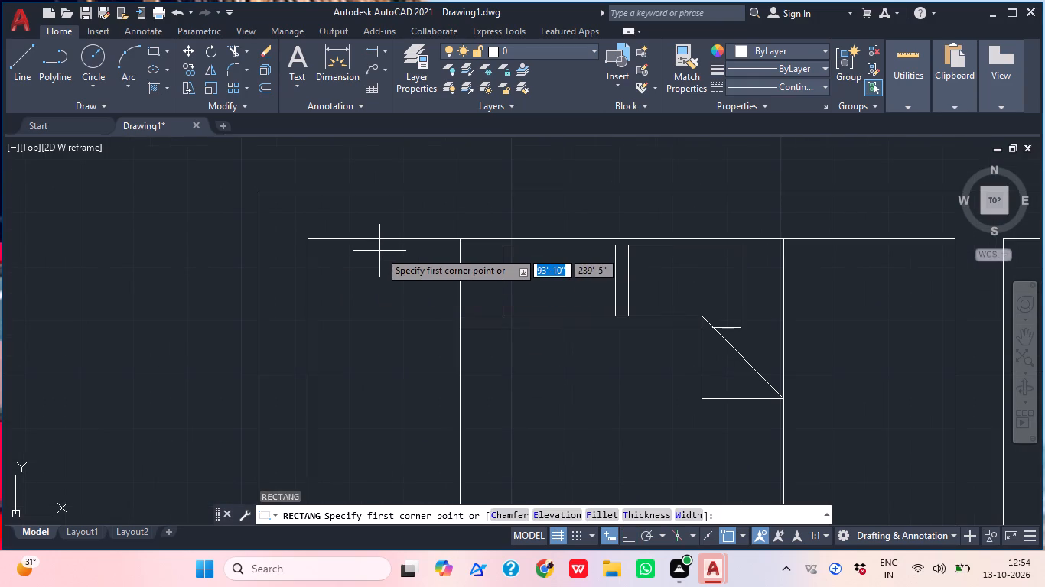
left_click(378, 251)
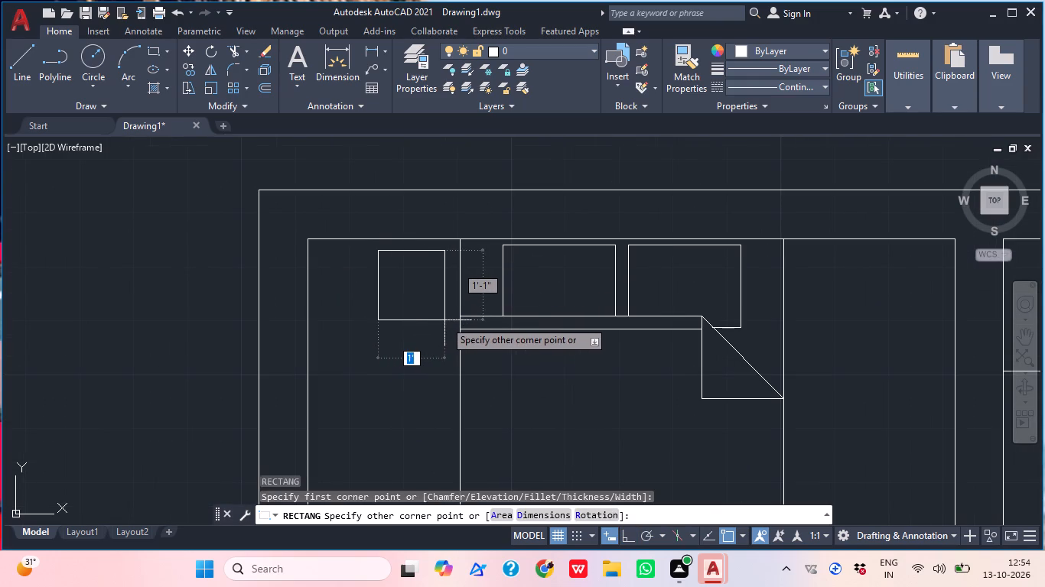
left_click(447, 320)
type("REC")
key("space")
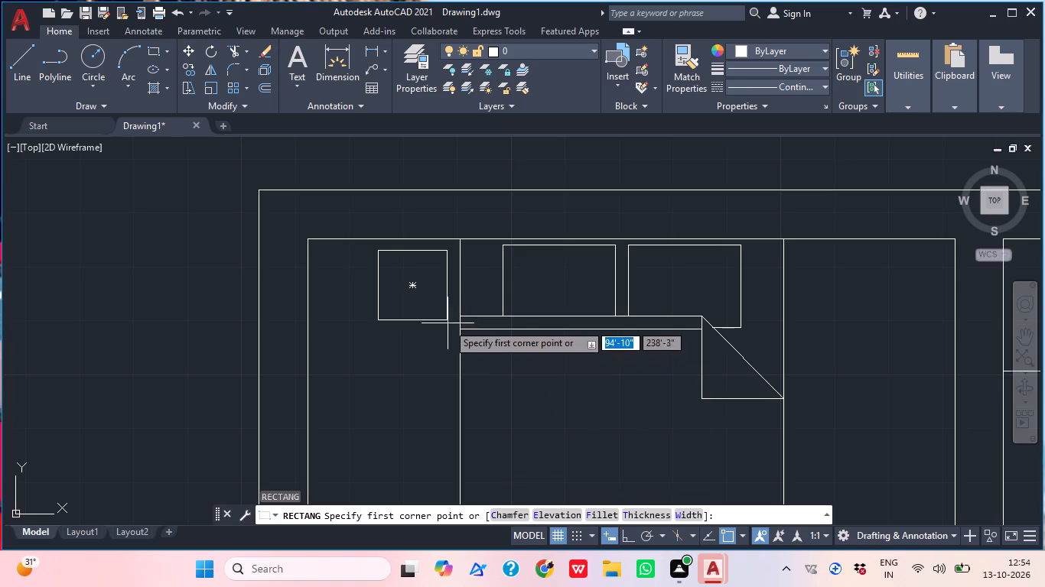
left_click(803, 323)
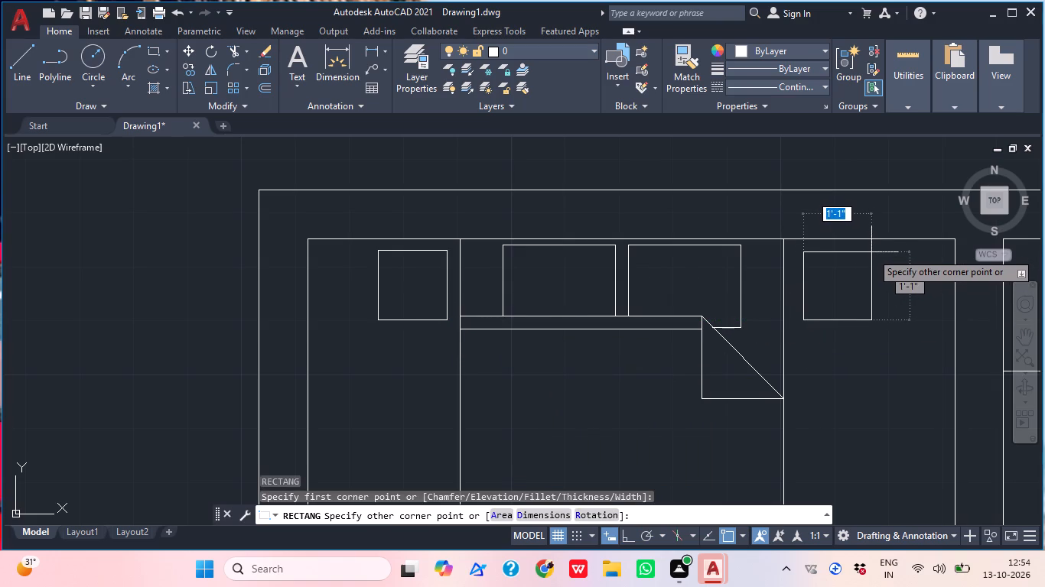
left_click(870, 252)
Draw a rectangle about 4'-4" by 2' in the upper bedroom's lower-left corner, against the left and bottom walls.
scroll(864, 326, "down", 1)
middle_click_drag(867, 346, 792, 336)
scroll(788, 336, "down", 1)
middle_click_drag(802, 377, 780, 373)
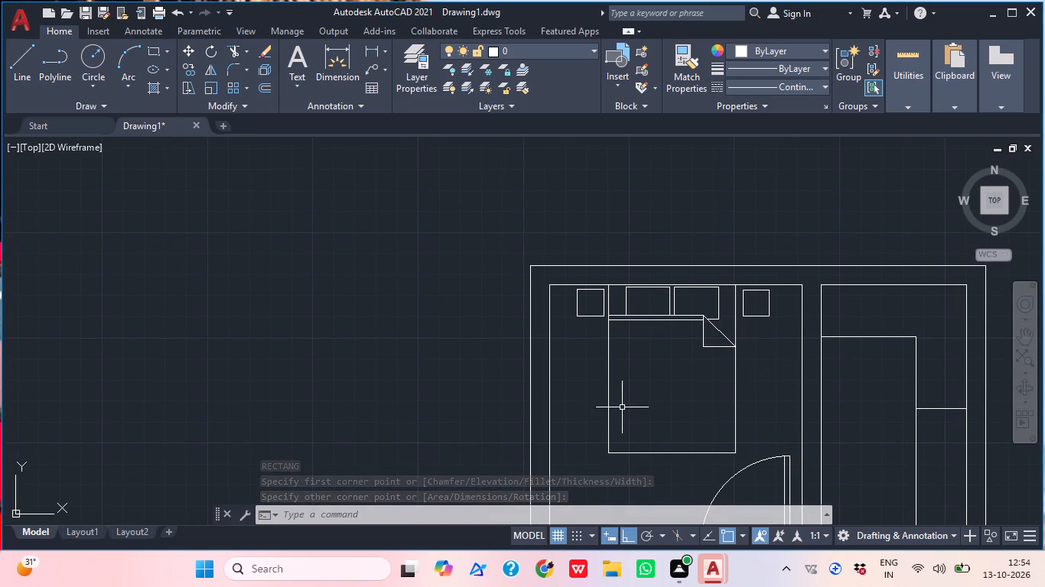
middle_click_drag(649, 410, 612, 383)
middle_click_drag(621, 413, 580, 392)
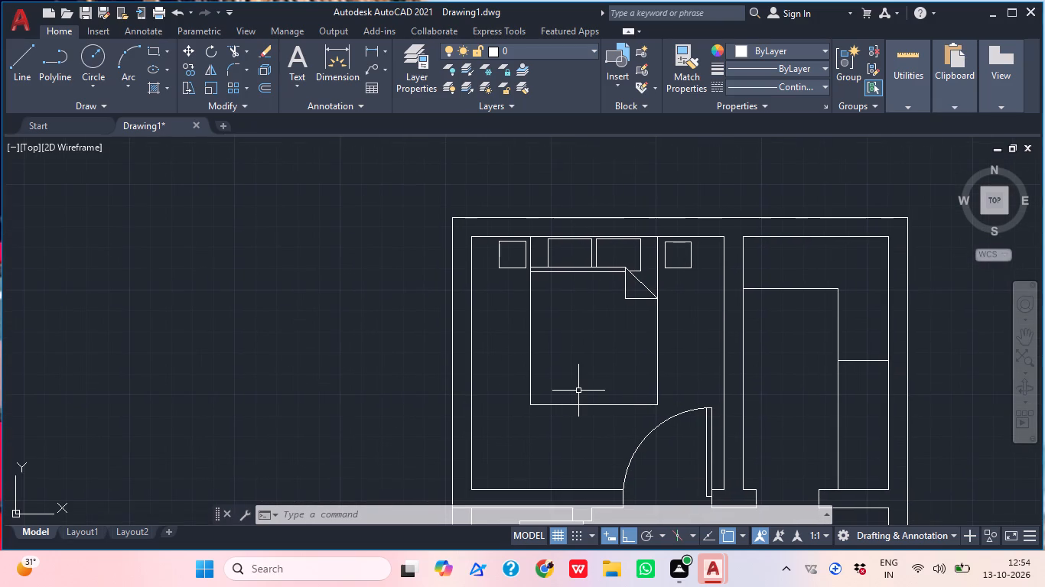
type("REC")
key("space")
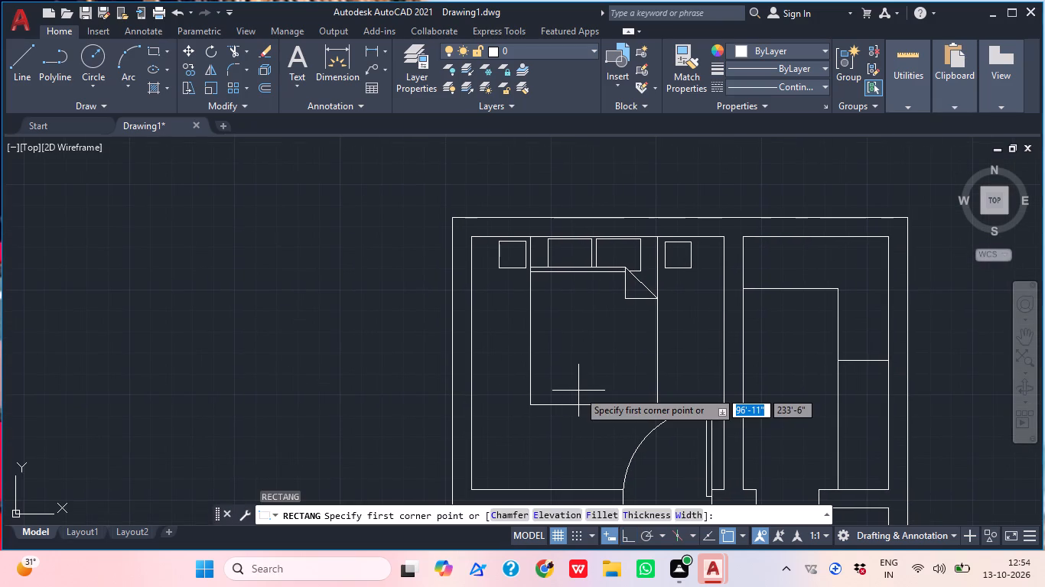
left_click(478, 441)
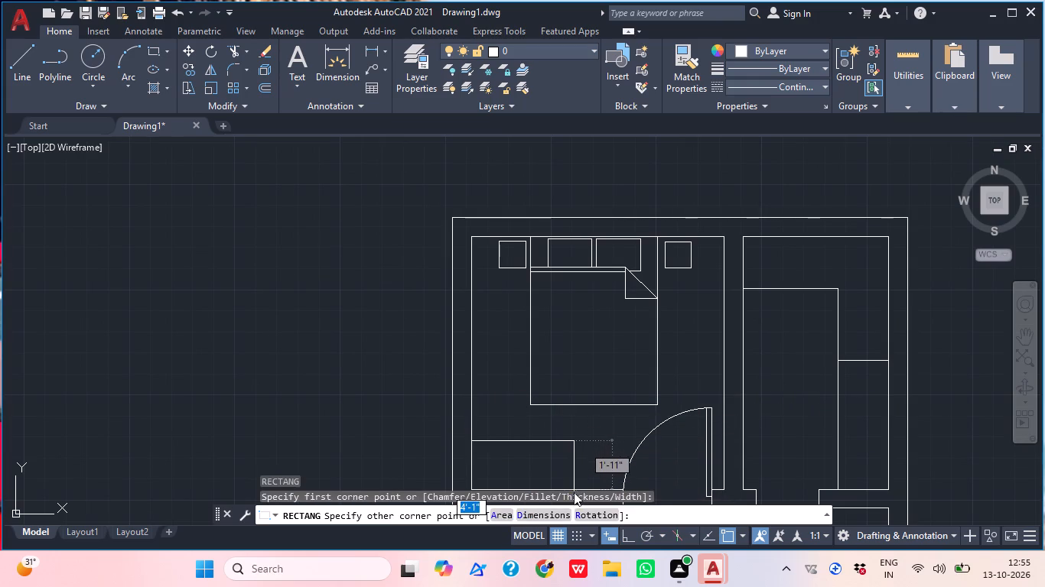
middle_click_drag(575, 470, 564, 409)
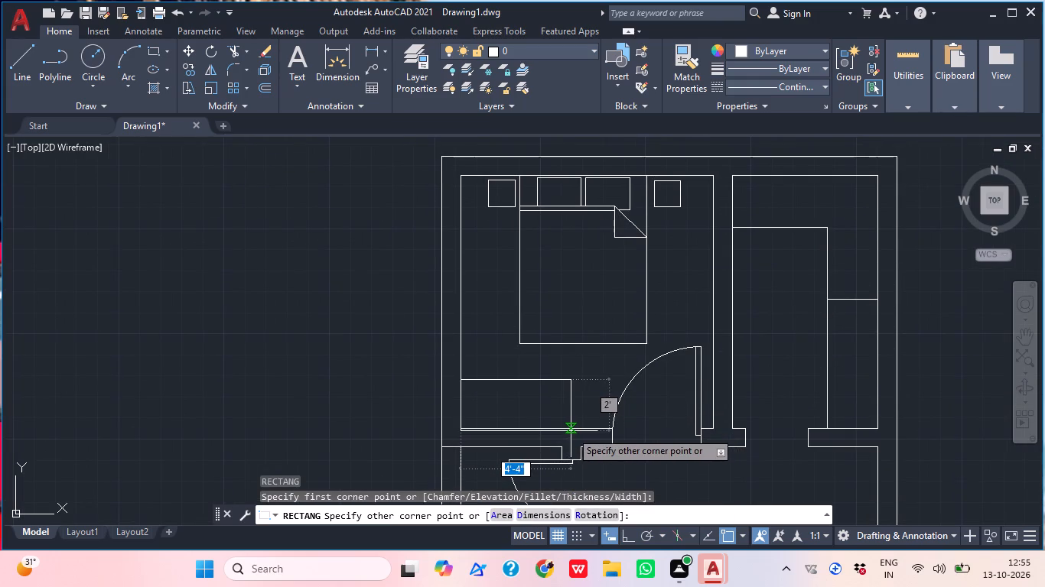
left_click(571, 430)
Draw a vertical dividing line across the corner rectangle, from its top edge to its bottom edge, nearer its right end.
middle_click_drag(597, 420, 604, 439)
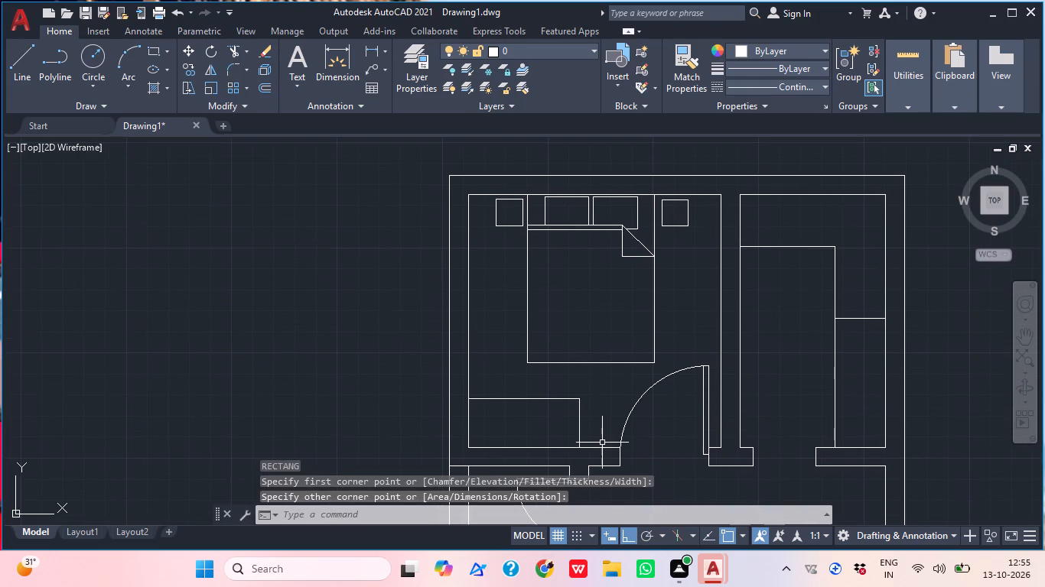
type("L")
key("space")
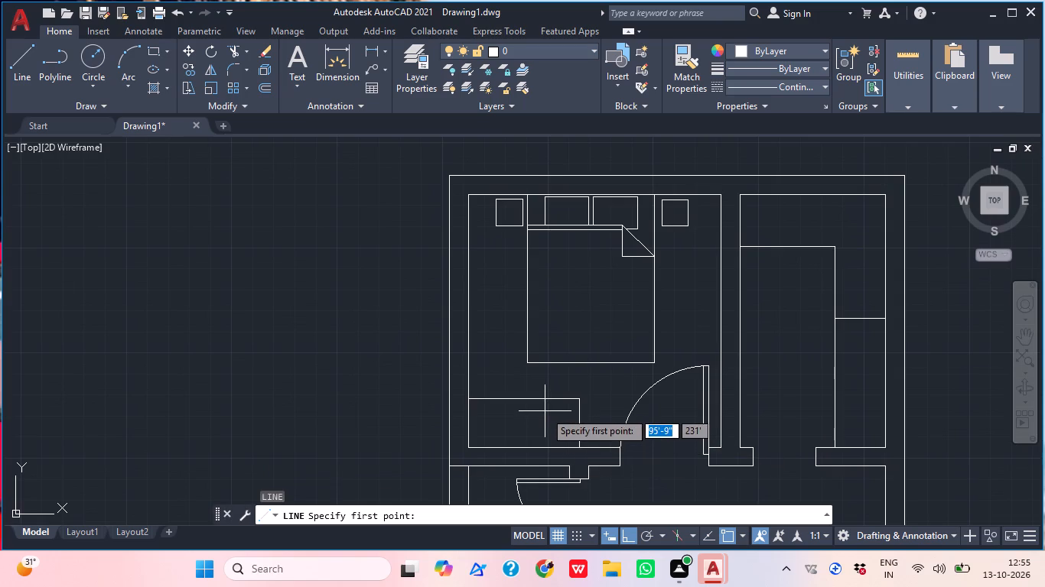
left_click(541, 405)
left_click(541, 444)
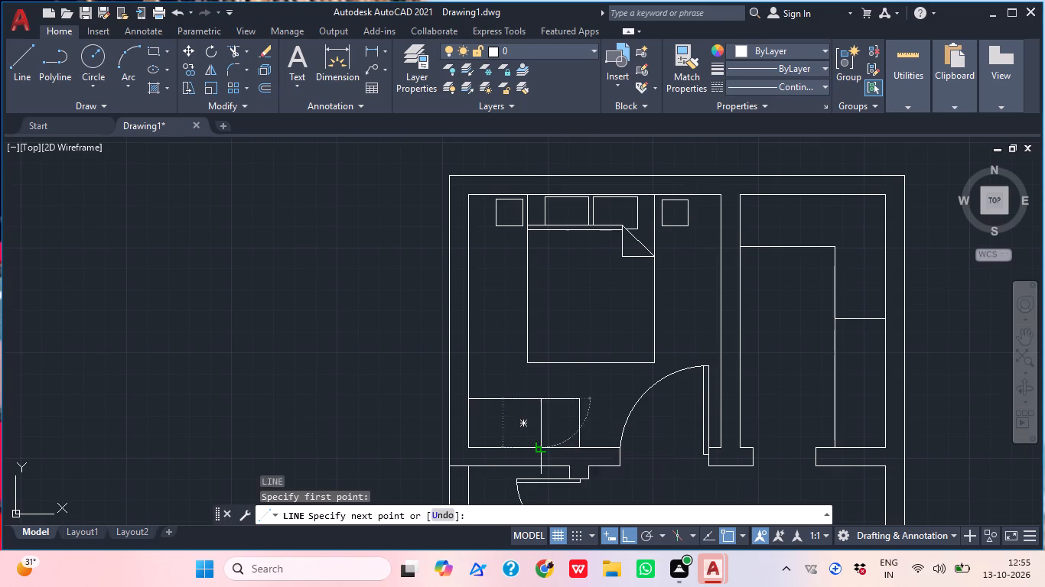
key("Escape")
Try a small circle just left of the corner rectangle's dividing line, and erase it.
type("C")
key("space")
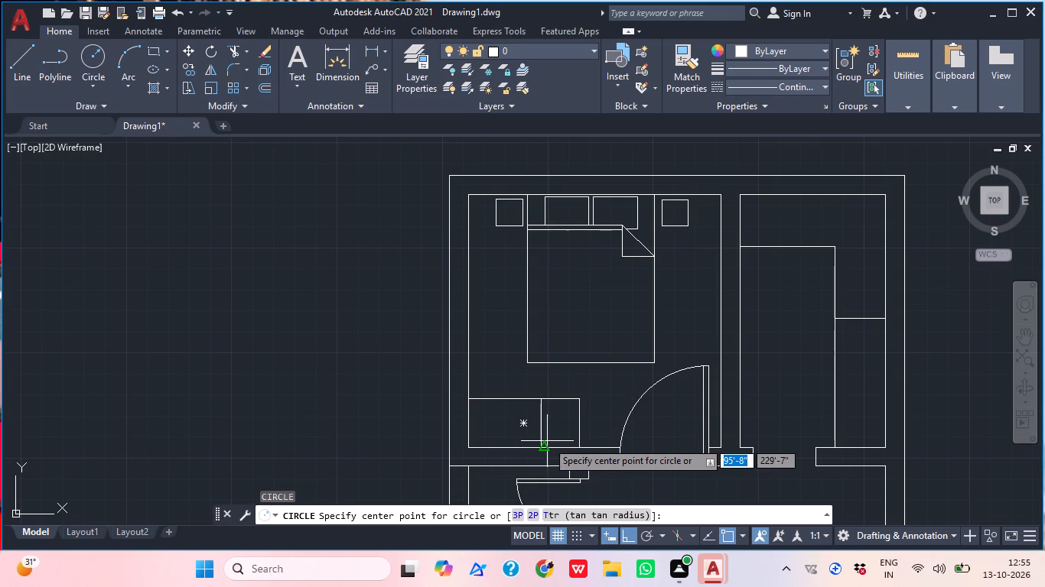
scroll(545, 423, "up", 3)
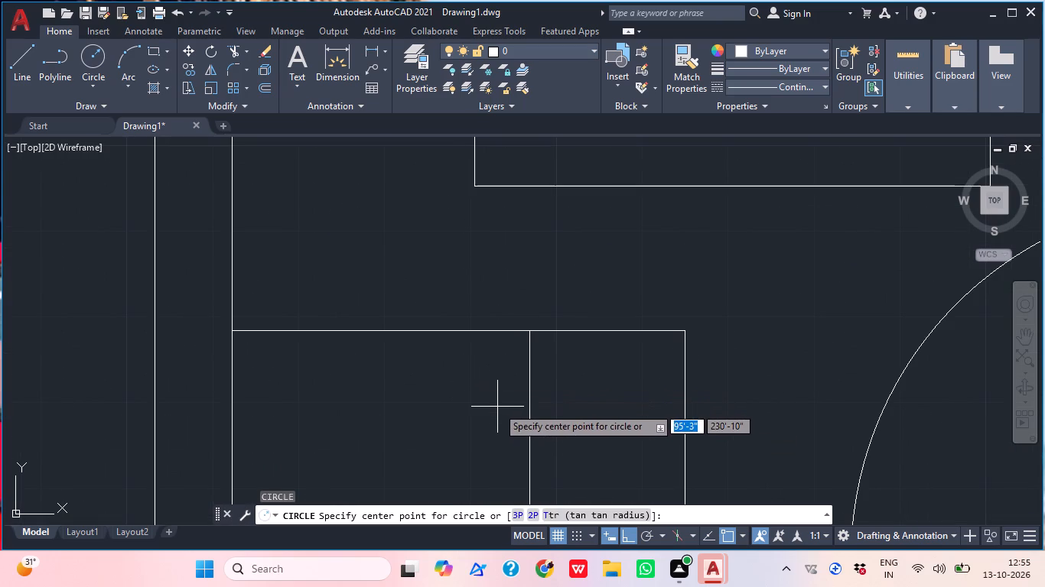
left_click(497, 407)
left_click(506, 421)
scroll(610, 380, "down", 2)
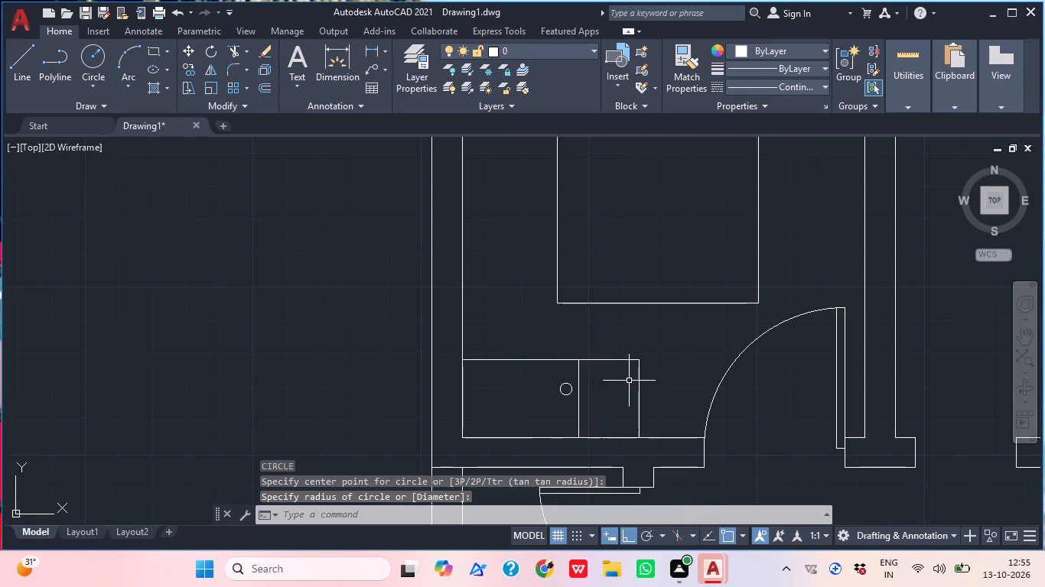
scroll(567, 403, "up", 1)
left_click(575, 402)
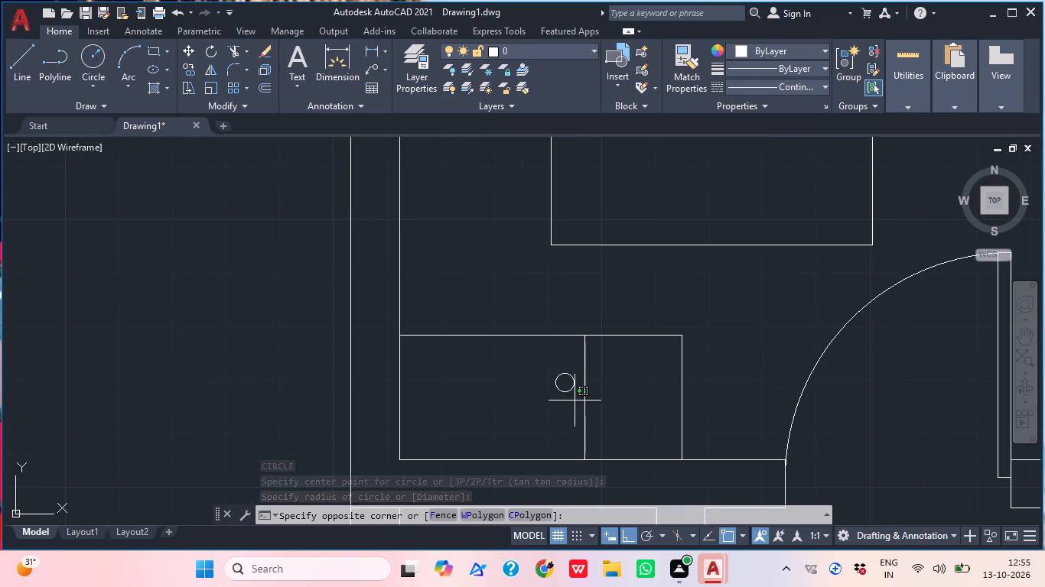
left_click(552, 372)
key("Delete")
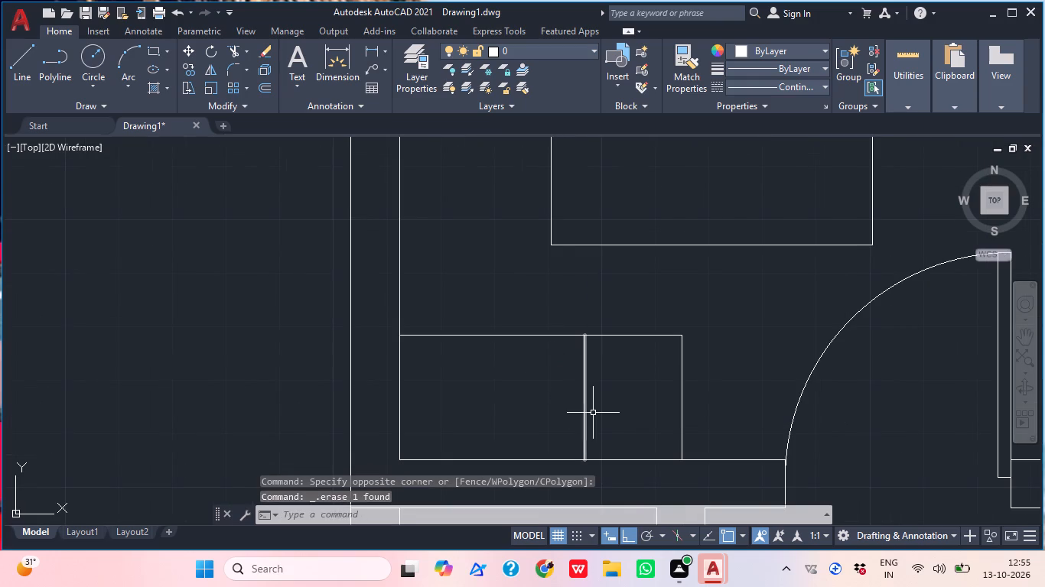
Offset the corner rectangle's vertical dividing line 2" to its left.
type("O")
key("space")
type("2\"")
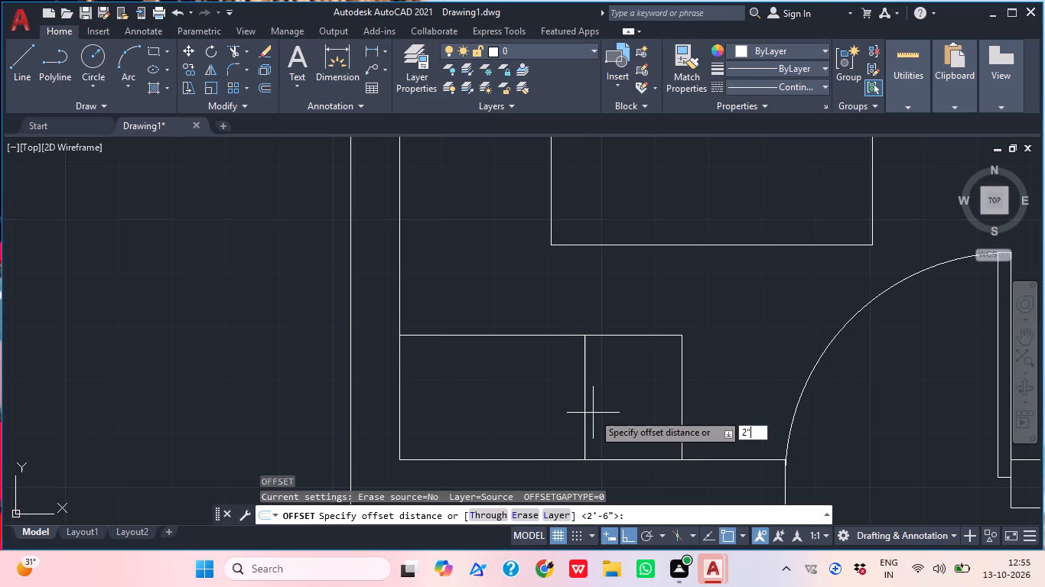
key("Return")
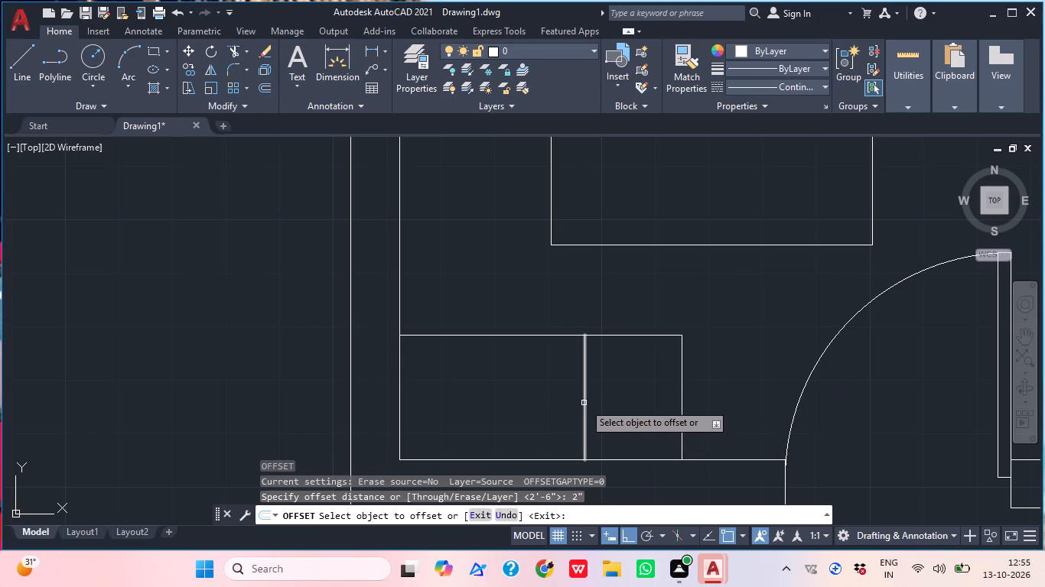
left_click(584, 403)
left_click(561, 402)
scroll(602, 401, "up", 1)
key("Escape")
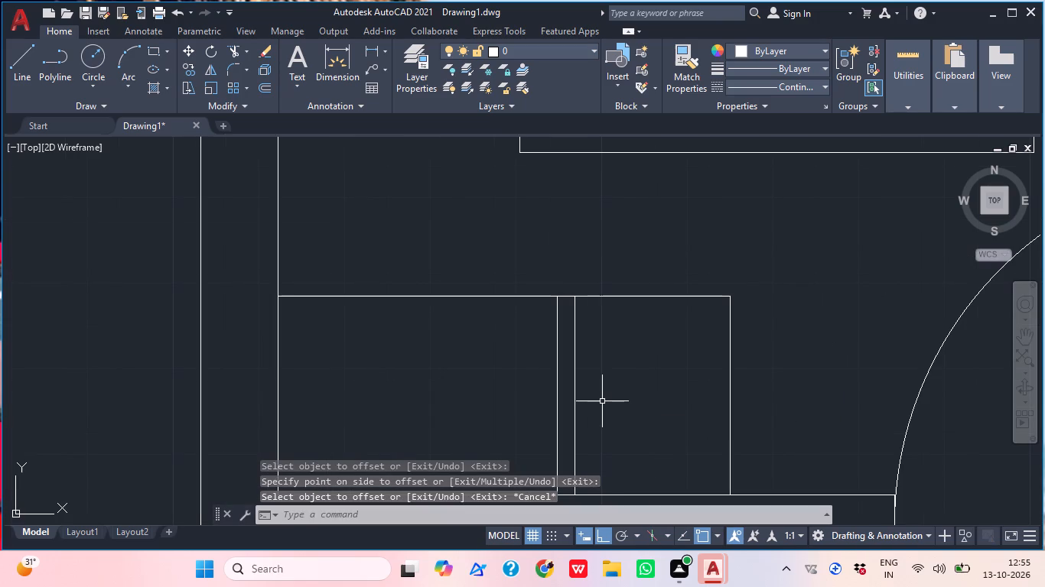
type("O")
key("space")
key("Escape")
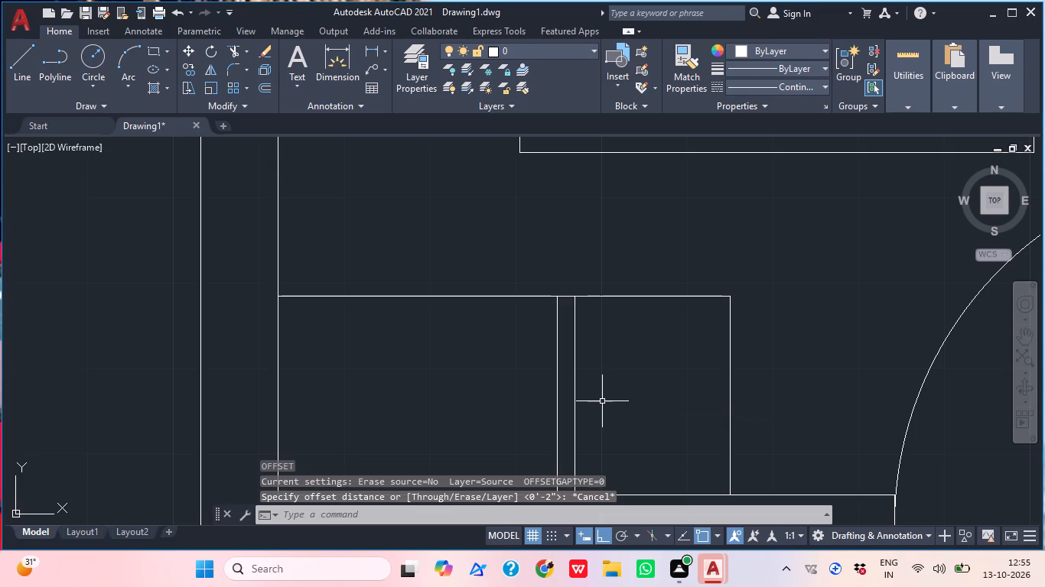
Draw two small handle circles about 1" in radius, one on each side of the corner unit's double dividing line.
type("C")
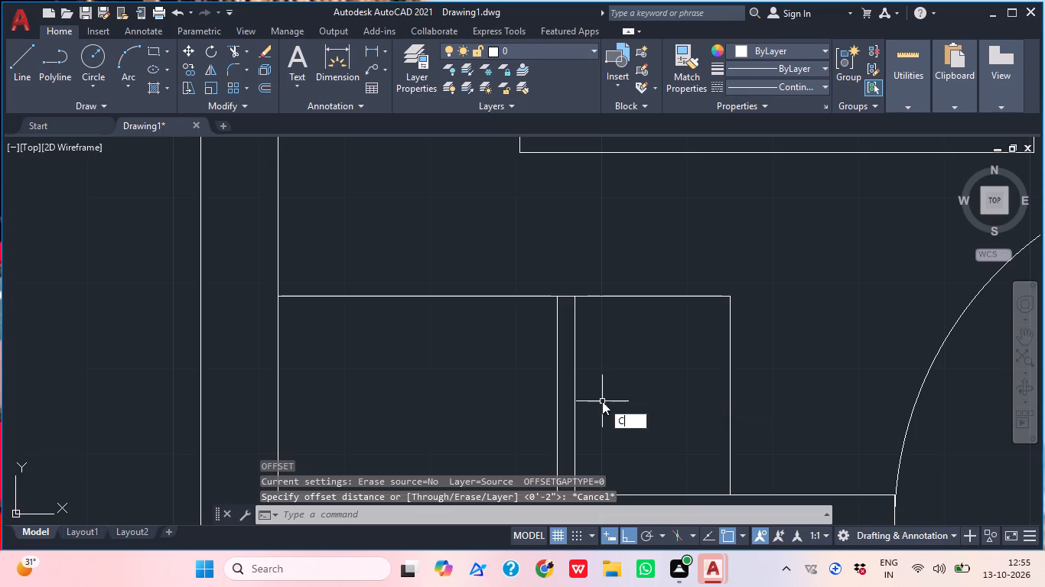
key("space")
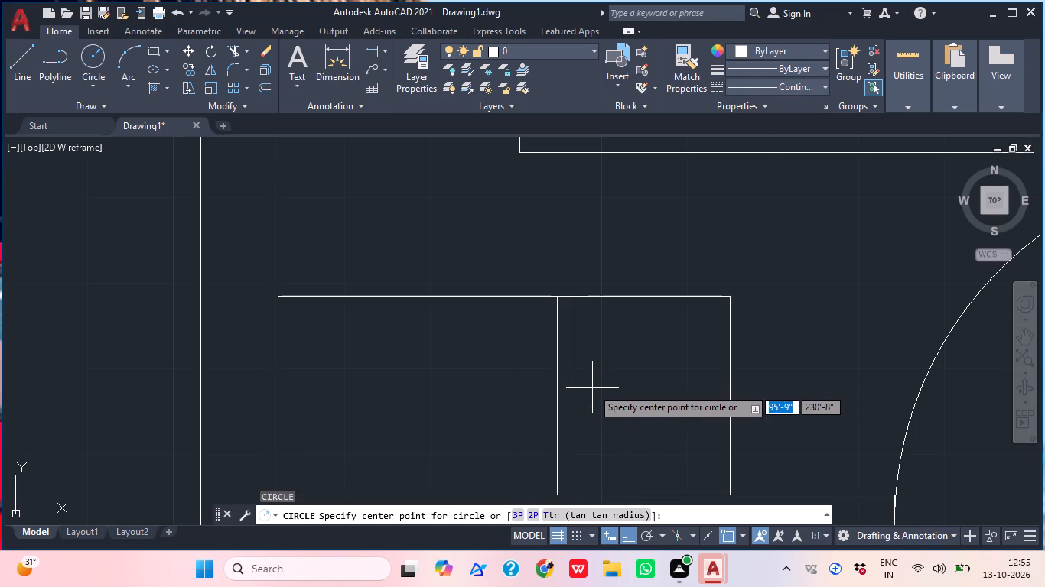
left_click(592, 388)
scroll(593, 381, "up", 1)
left_click(593, 381)
scroll(672, 350, "down", 1)
middle_click_drag(656, 389, 668, 404)
type("C")
key("space")
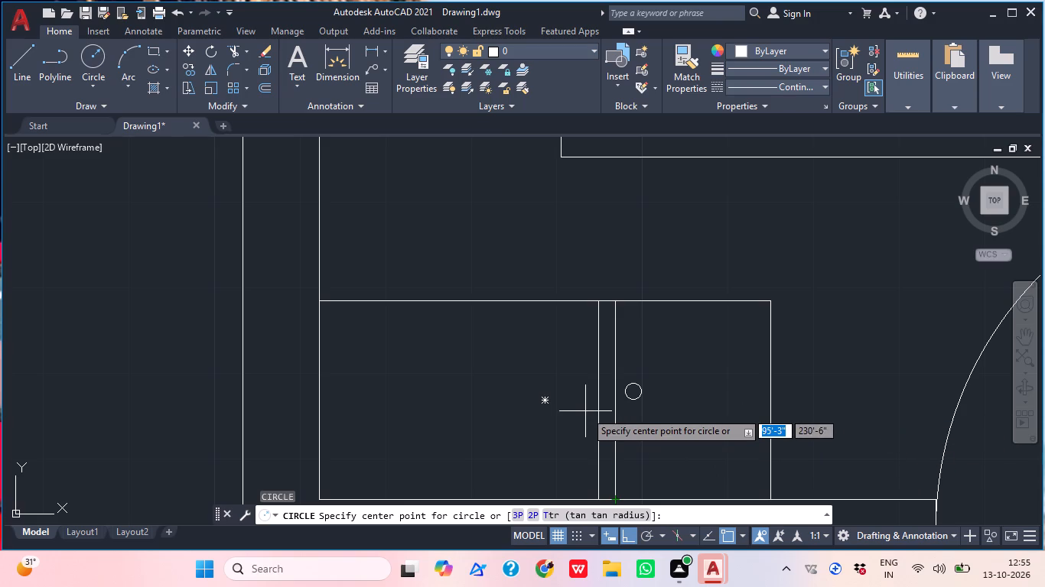
scroll(585, 411, "up", 2)
left_click(555, 402)
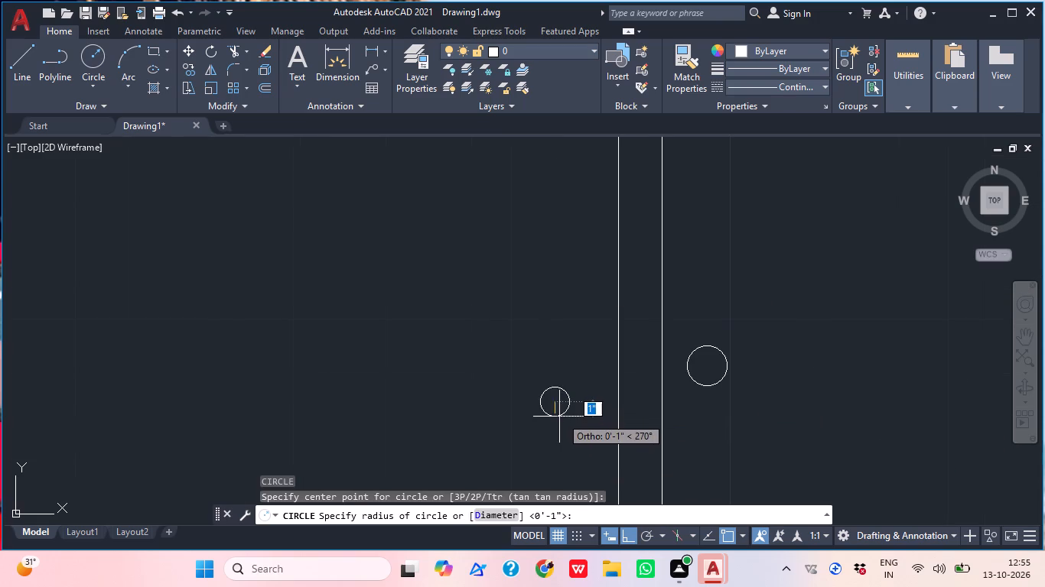
left_click(553, 413)
Insert the Range-Oven - 30 in top block on the kitchen's right-hand counter, just below the short horizontal counter line.
scroll(709, 352, "down", 1)
middle_click_drag(752, 430, 692, 414)
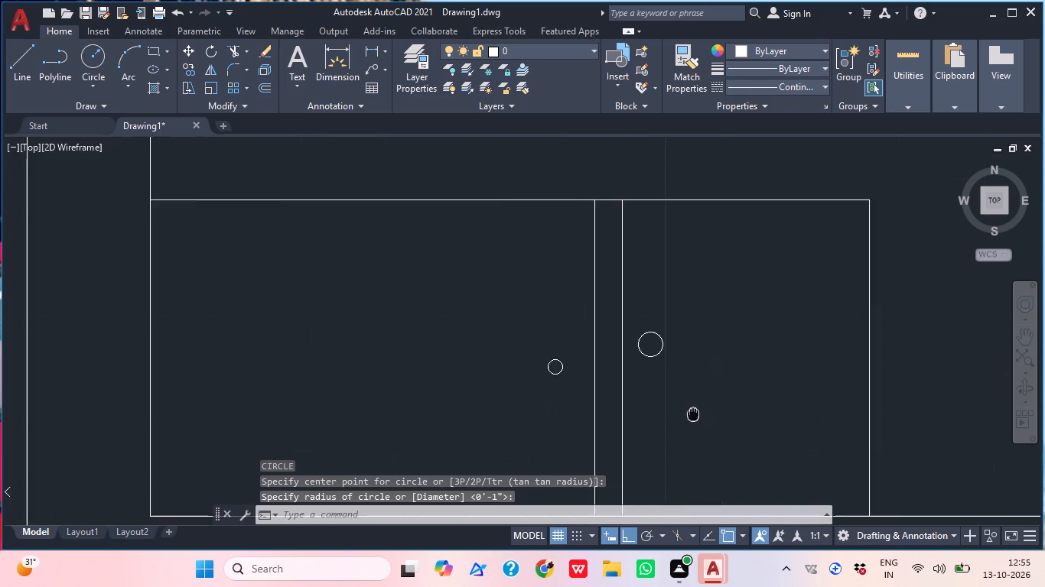
middle_click_drag(692, 414, 685, 411)
middle_click_drag(734, 388, 687, 373)
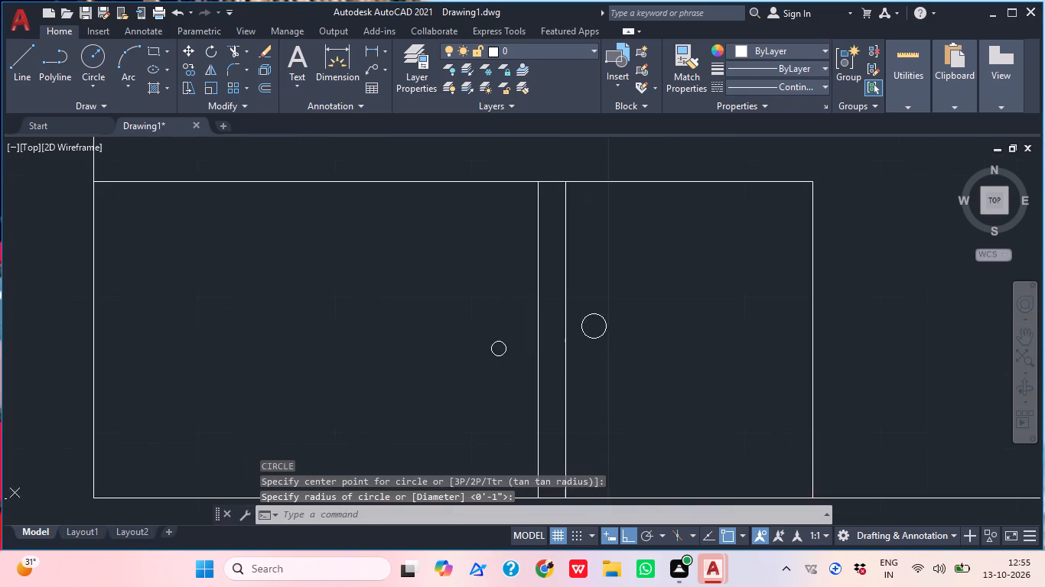
scroll(674, 366, "down", 2)
middle_click_drag(685, 376, 586, 409)
scroll(585, 410, "down", 1)
middle_click_drag(613, 432, 580, 426)
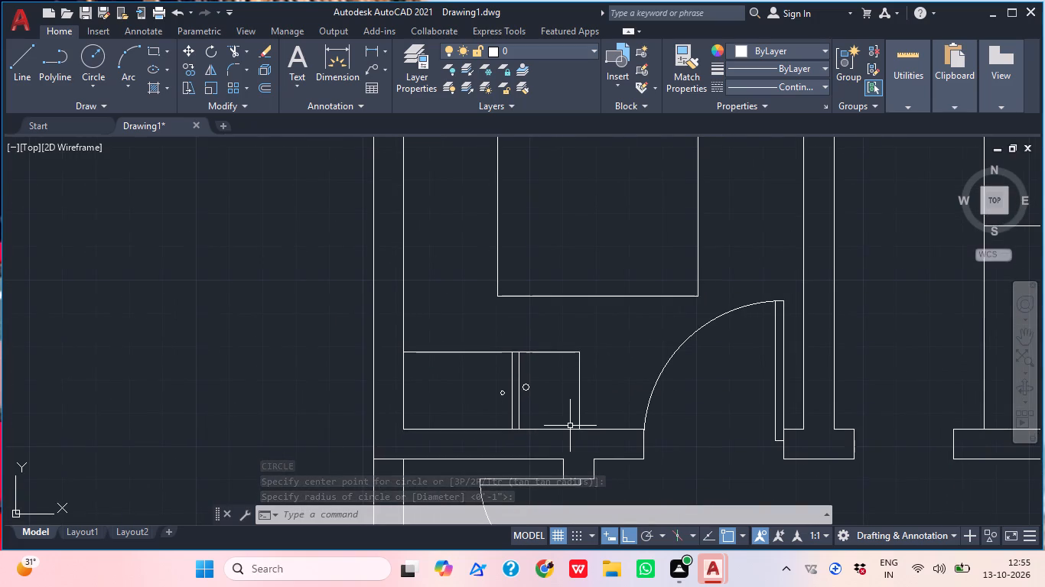
middle_click_drag(625, 425, 438, 497)
scroll(581, 424, "down", 1)
middle_click_drag(581, 423, 481, 413)
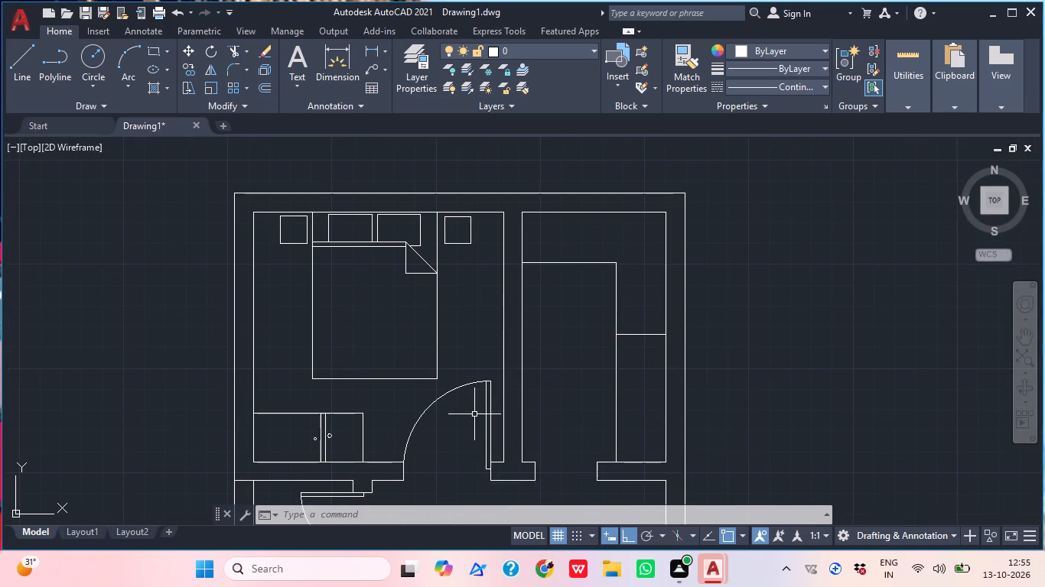
type("I")
key("space")
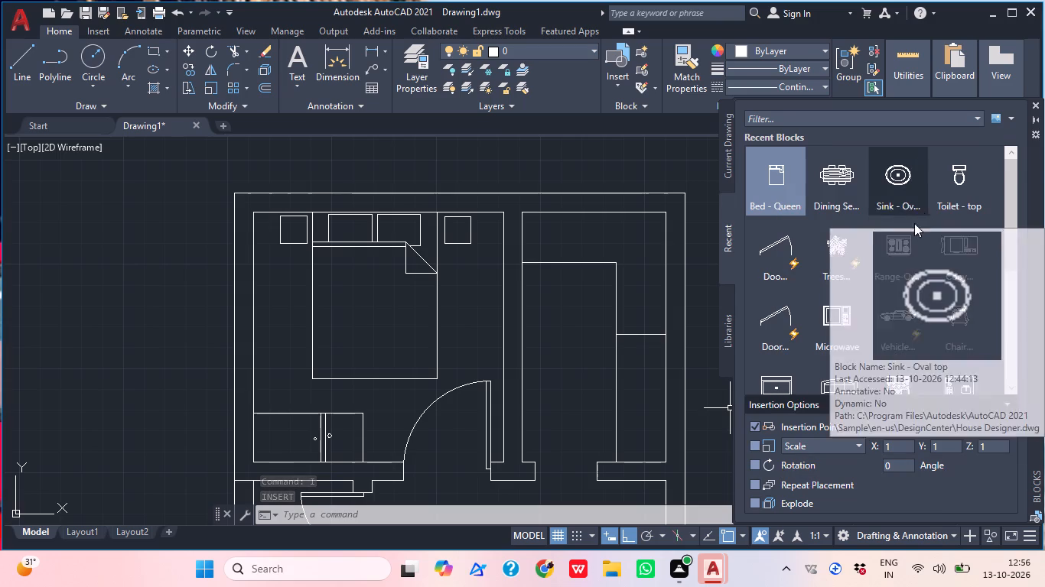
left_click_drag(900, 239, 620, 348)
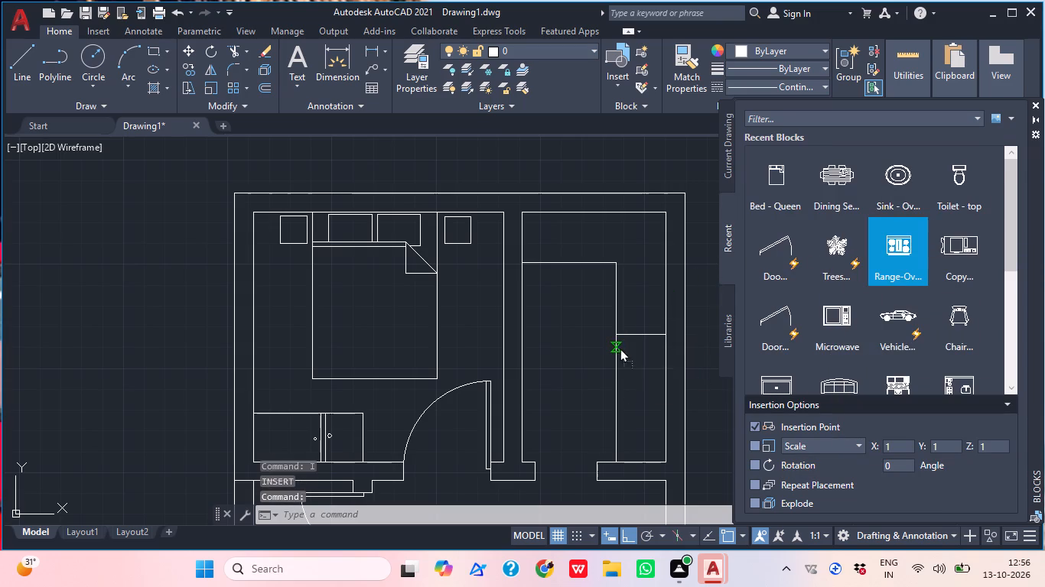
left_click_drag(620, 348, 608, 342)
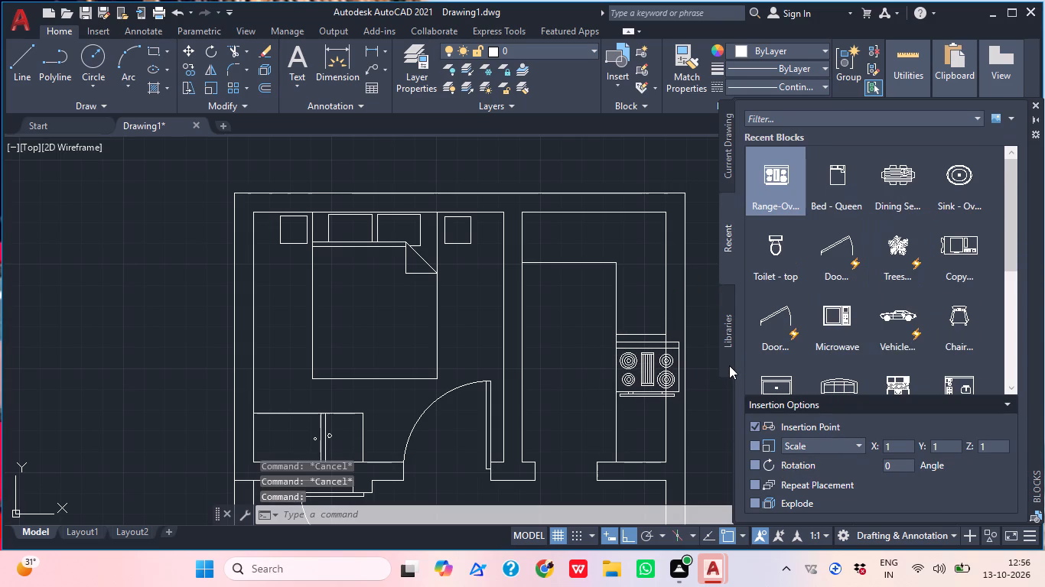
Insert the Sink-single - 30 in top block beside the kitchen's left wall, above the door opening, and close the block palette.
middle_click_drag(738, 378, 678, 331)
scroll(891, 279, "down", 1)
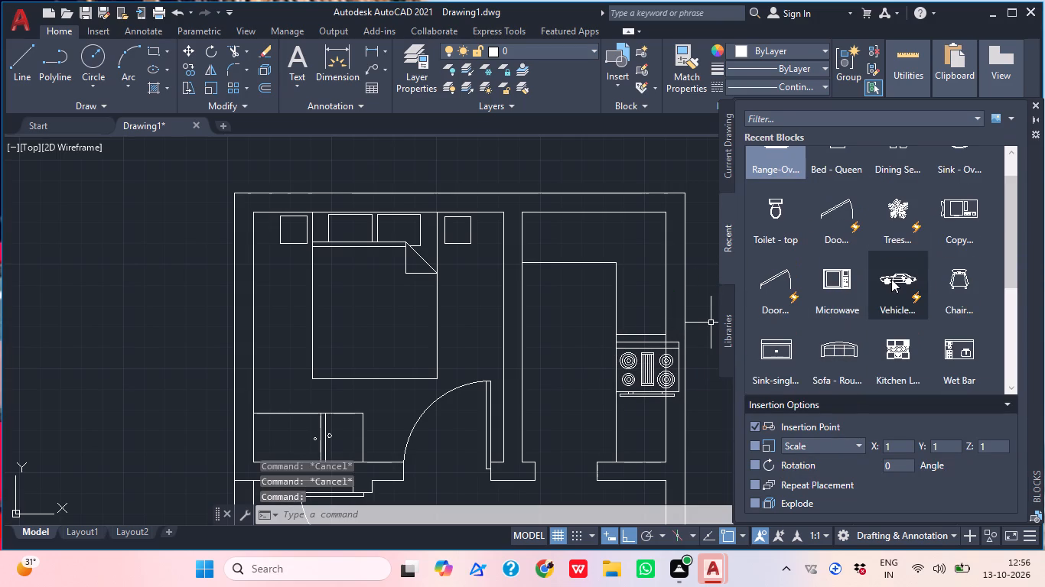
scroll(891, 279, "down", 1)
left_click_drag(778, 333, 531, 434)
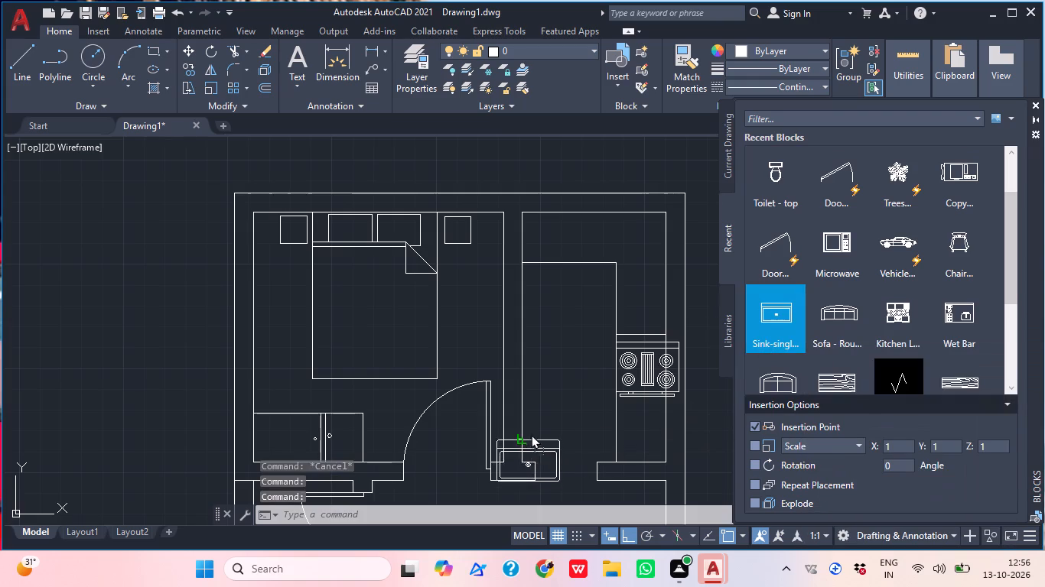
left_click_drag(531, 434, 555, 404)
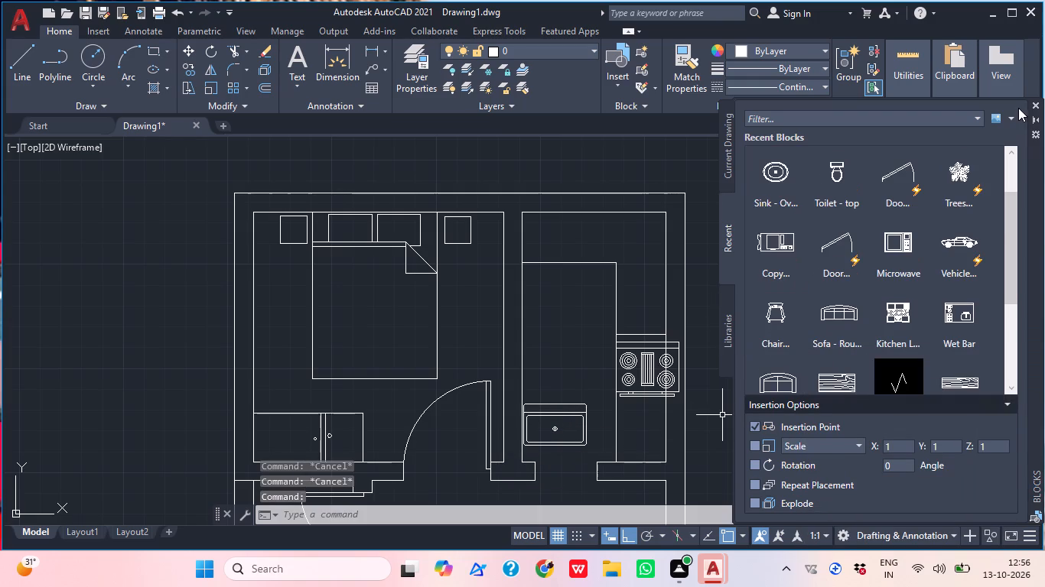
left_click(1037, 102)
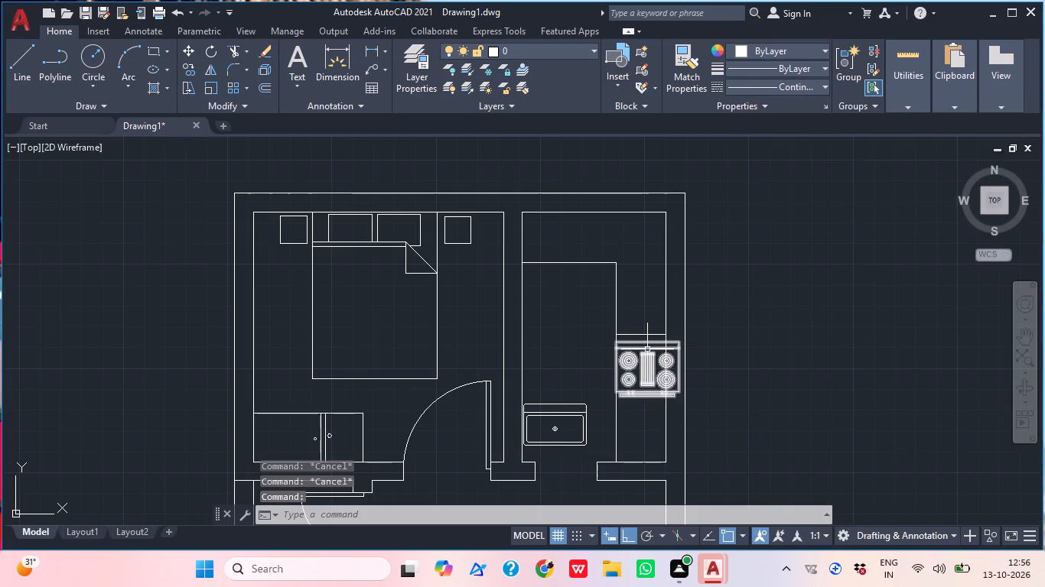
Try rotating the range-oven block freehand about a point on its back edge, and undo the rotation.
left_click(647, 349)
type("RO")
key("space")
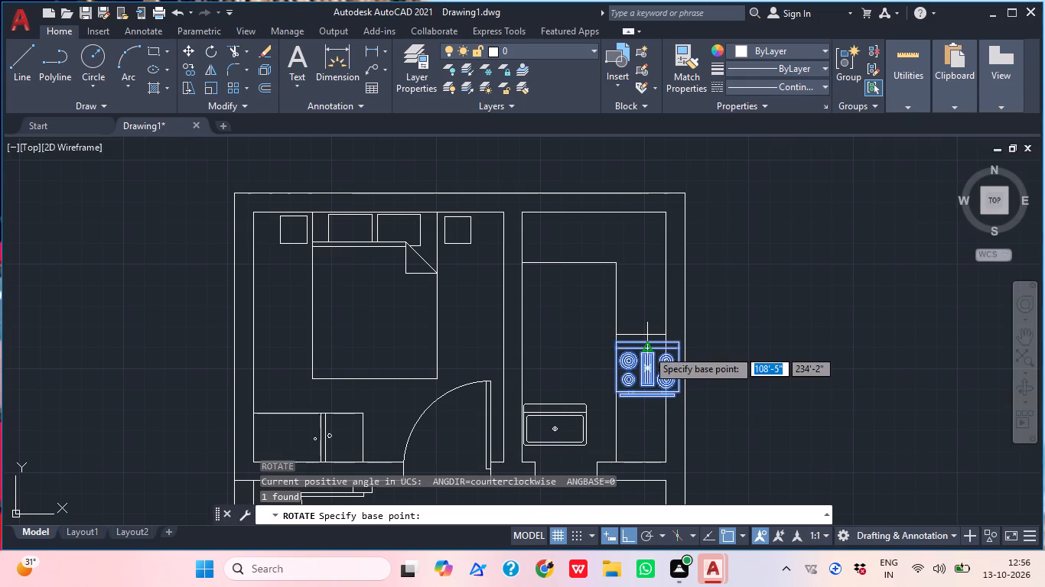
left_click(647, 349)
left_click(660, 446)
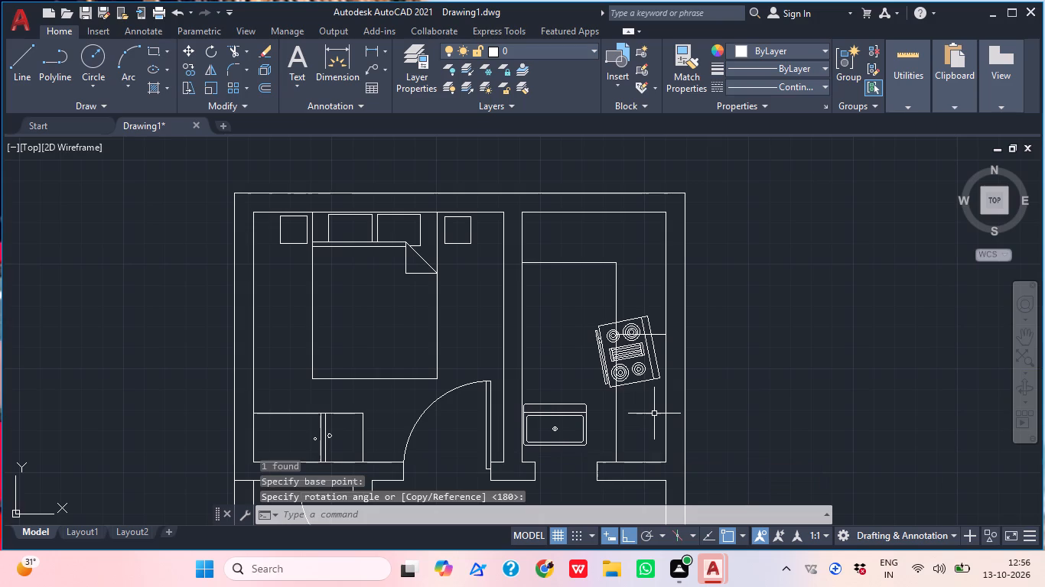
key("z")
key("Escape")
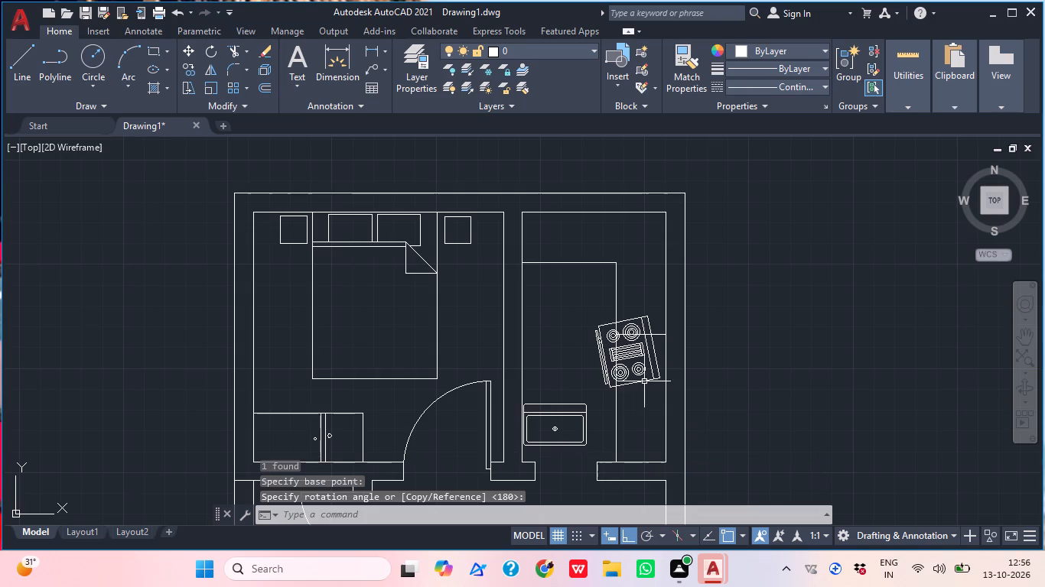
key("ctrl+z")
Rotate the range-oven block 90° counterclockwise about a point on its front edge.
left_click(651, 394)
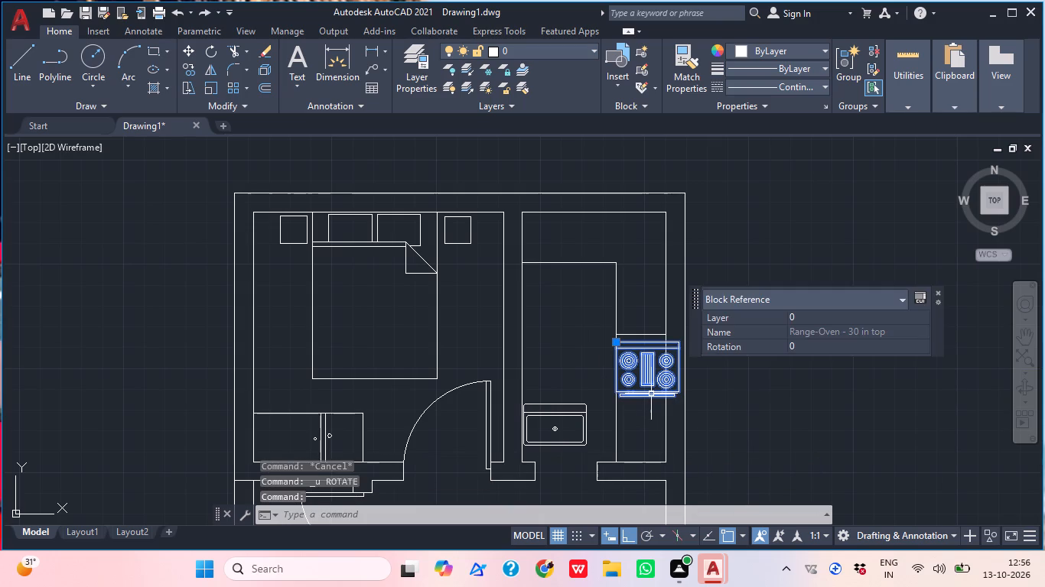
type("RO")
key("space")
left_click(651, 394)
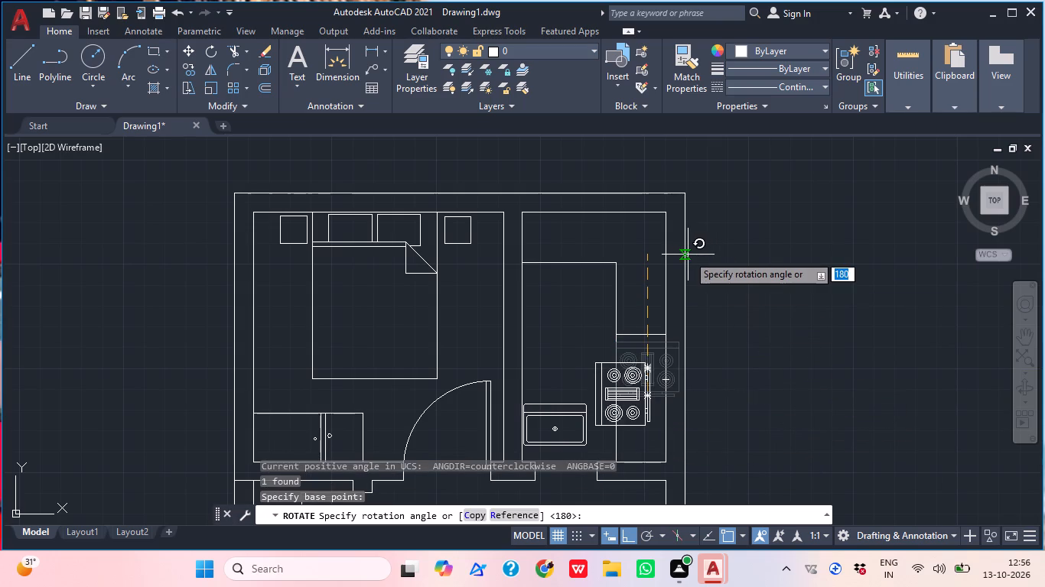
left_click(629, 237)
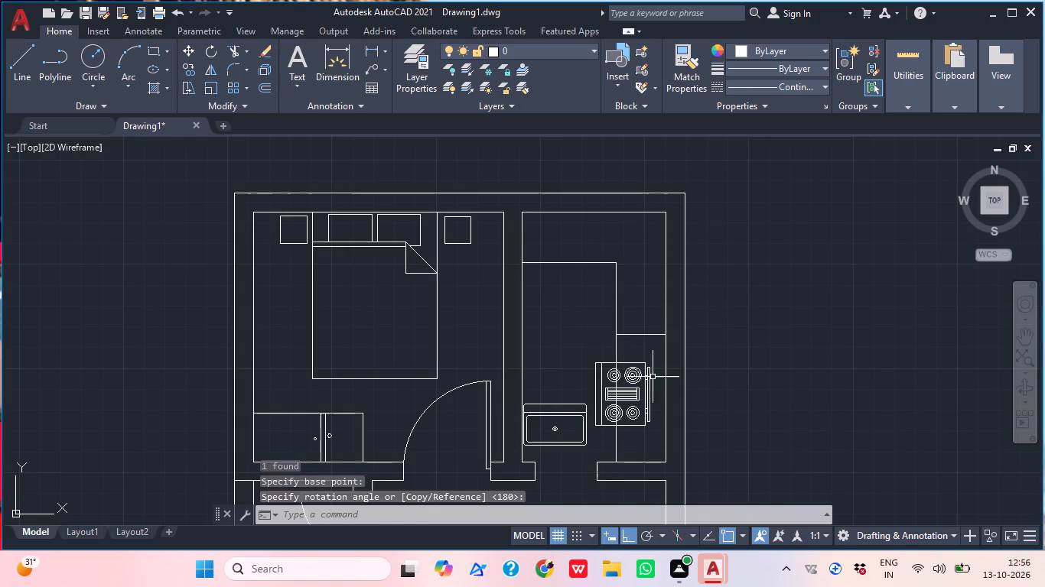
Turn Ortho off and move the range-oven block onto the right-hand kitchen counter, just below the short horizontal counter line.
left_click(653, 377)
left_click(638, 377)
type("M")
key("space")
scroll(638, 377, "up", 2)
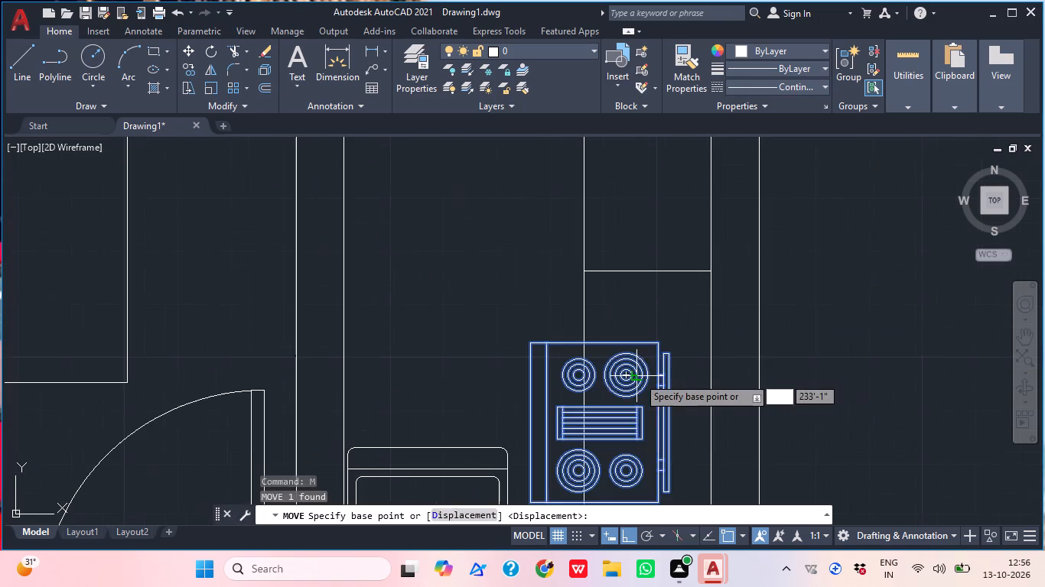
left_click(638, 377)
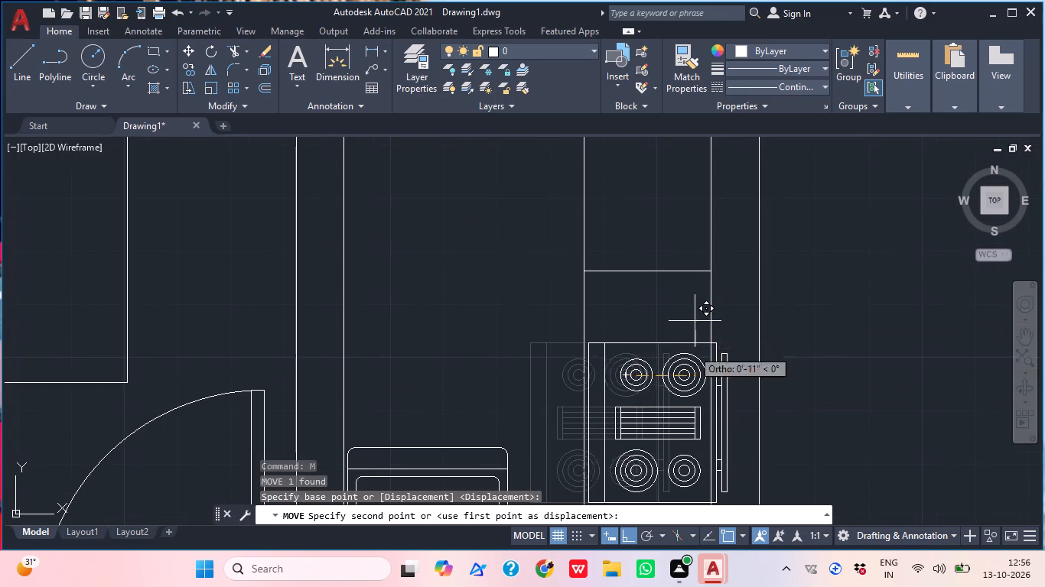
left_click(626, 537)
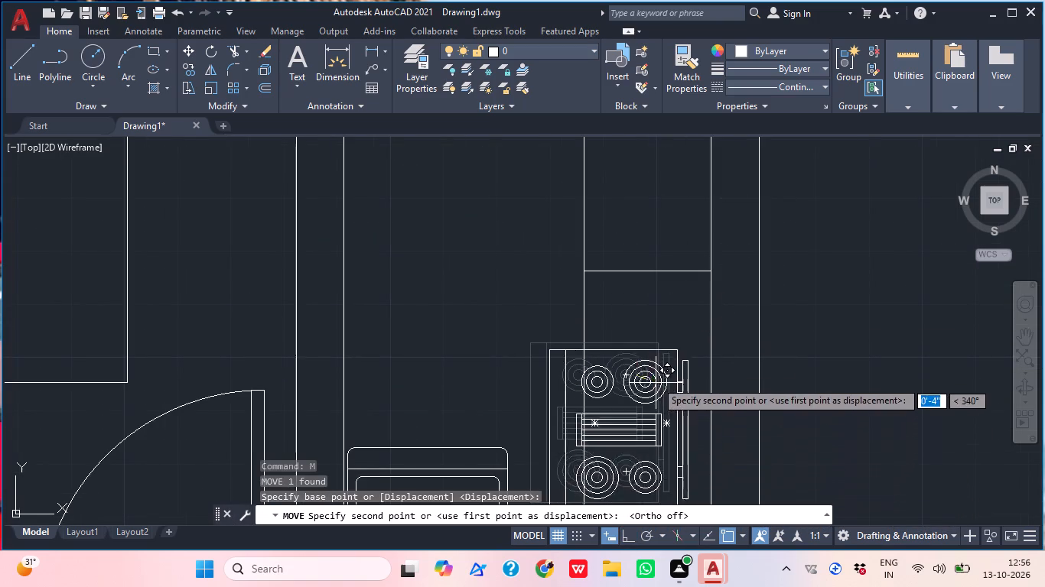
scroll(662, 306, "up", 1)
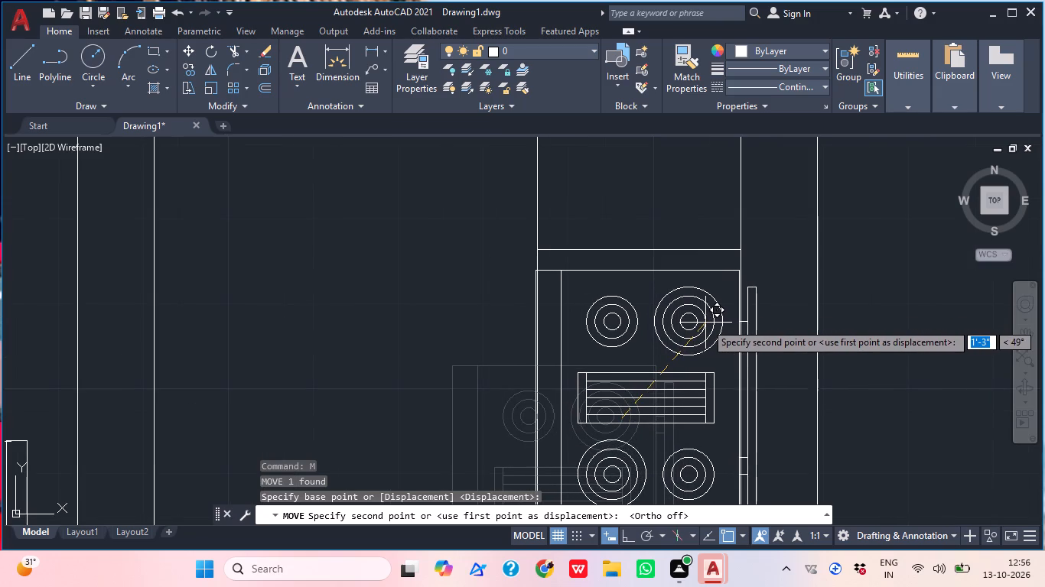
left_click(708, 323)
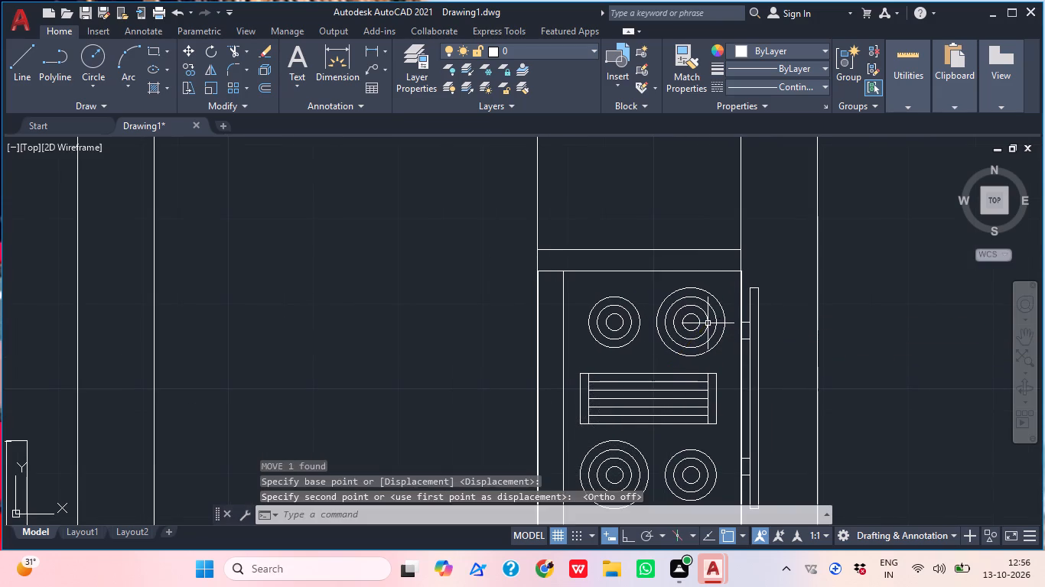
Rotate the kitchen sink block to 270° about a point near its back edge, with Ortho turned on.
scroll(747, 255, "down", 2)
middle_click_drag(704, 368, 691, 350)
left_click(596, 415)
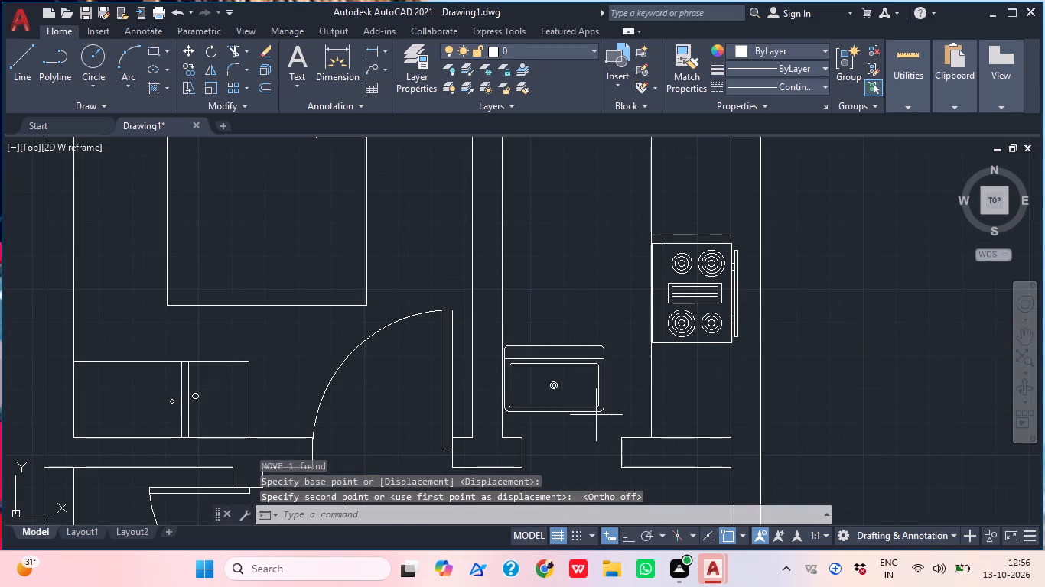
left_click(564, 362)
type("RO")
key("space")
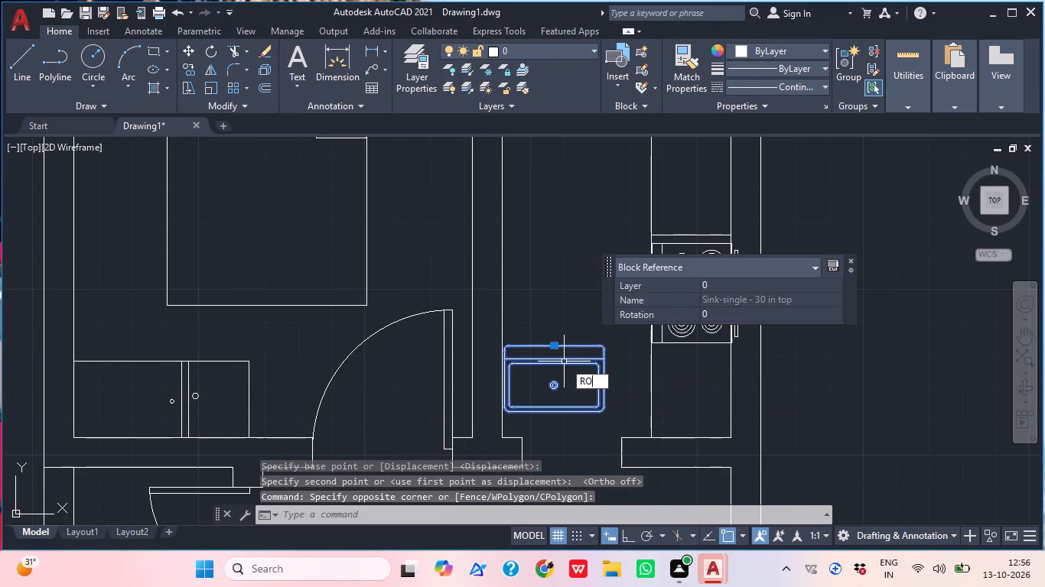
left_click(564, 362)
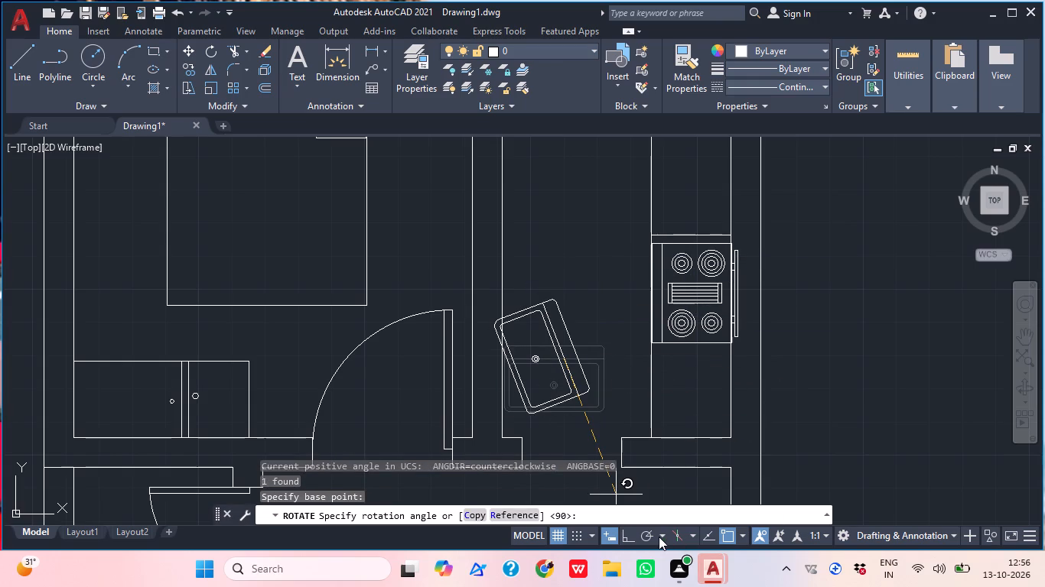
left_click(623, 537)
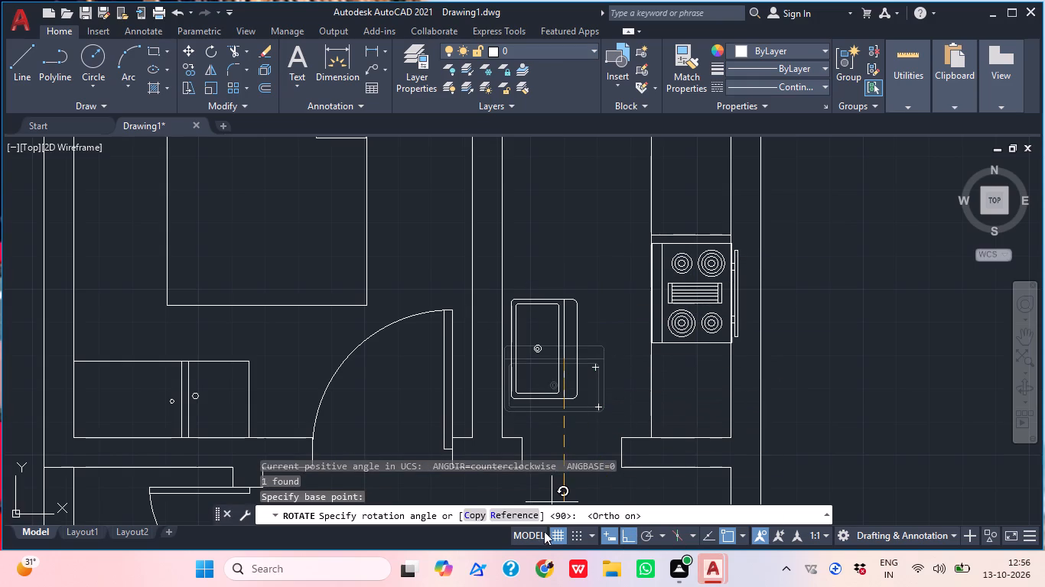
scroll(549, 469, "down", 1)
scroll(545, 349, "down", 2)
middle_click_drag(539, 351, 540, 315)
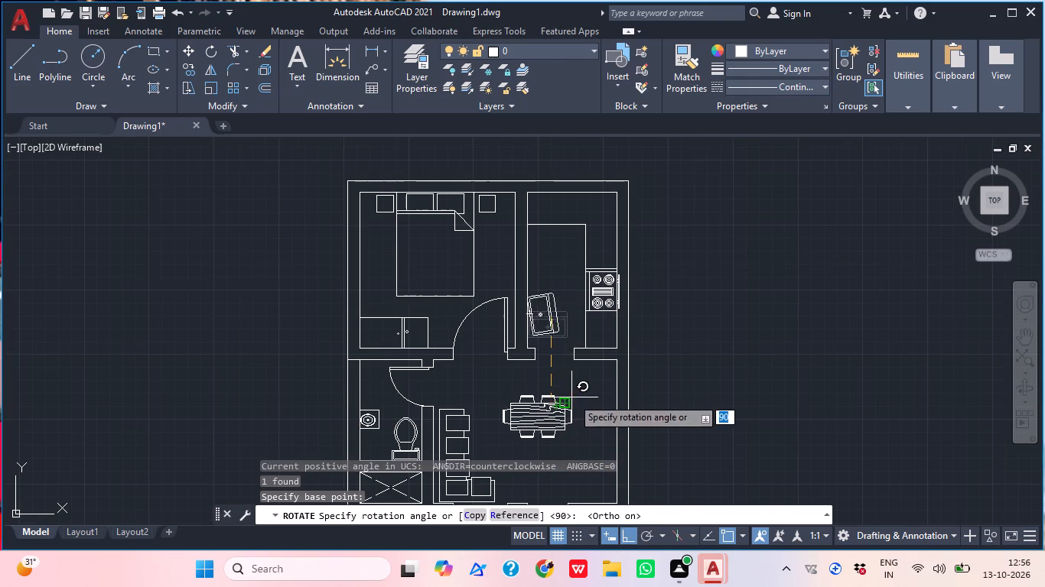
left_click(578, 489)
Copy the rotated sink onto the right-hand kitchen counter, just below the range-oven and against the bottom wall, with Ortho off.
left_click(565, 326)
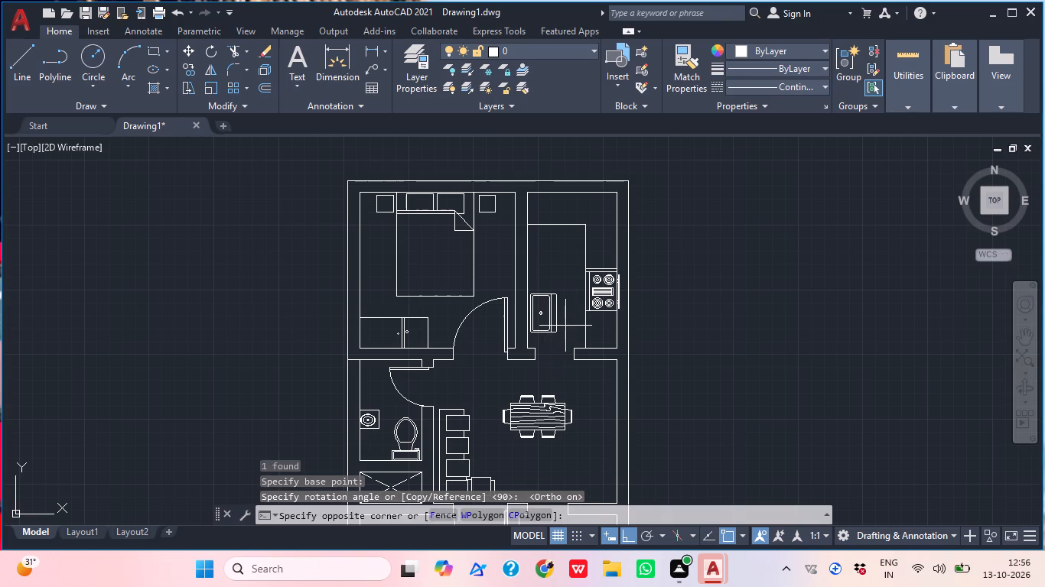
left_click(554, 326)
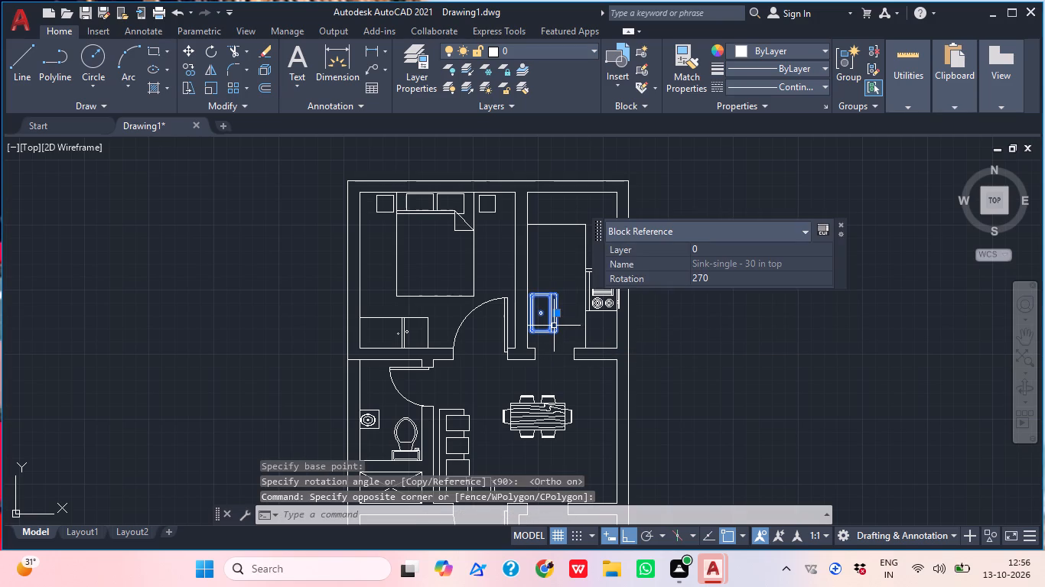
key("m")
key("BackSpace")
type("COP")
key("space")
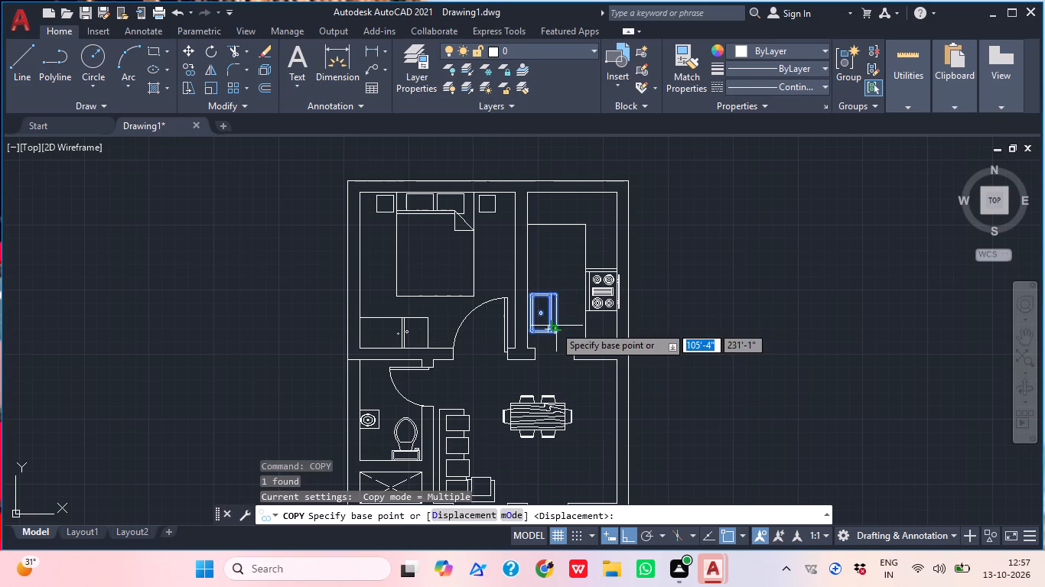
left_click(554, 326)
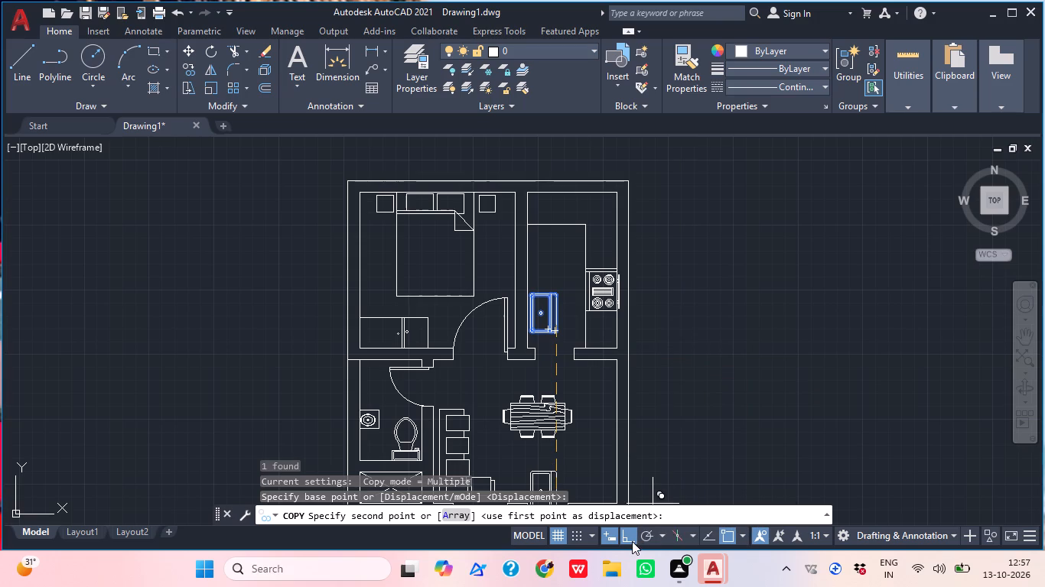
left_click(632, 541)
scroll(603, 349, "up", 4)
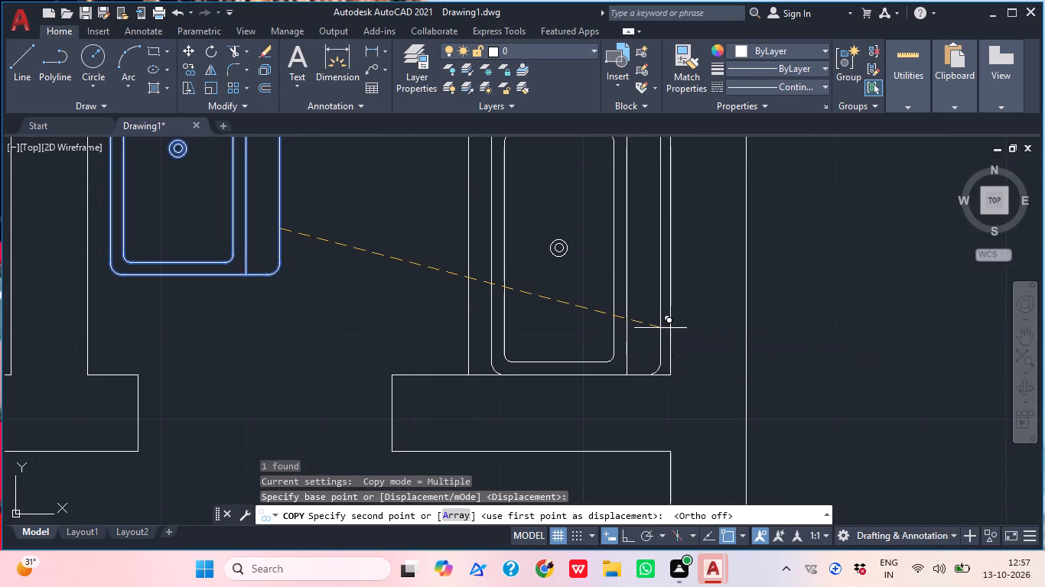
left_click(660, 328)
scroll(660, 329, "down", 1)
key("Escape")
Scale down the copied sink on the right-hand counter, using a base point near its drain.
scroll(728, 391, "down", 1)
middle_click_drag(728, 391, 718, 465)
middle_click_drag(719, 469, 716, 509)
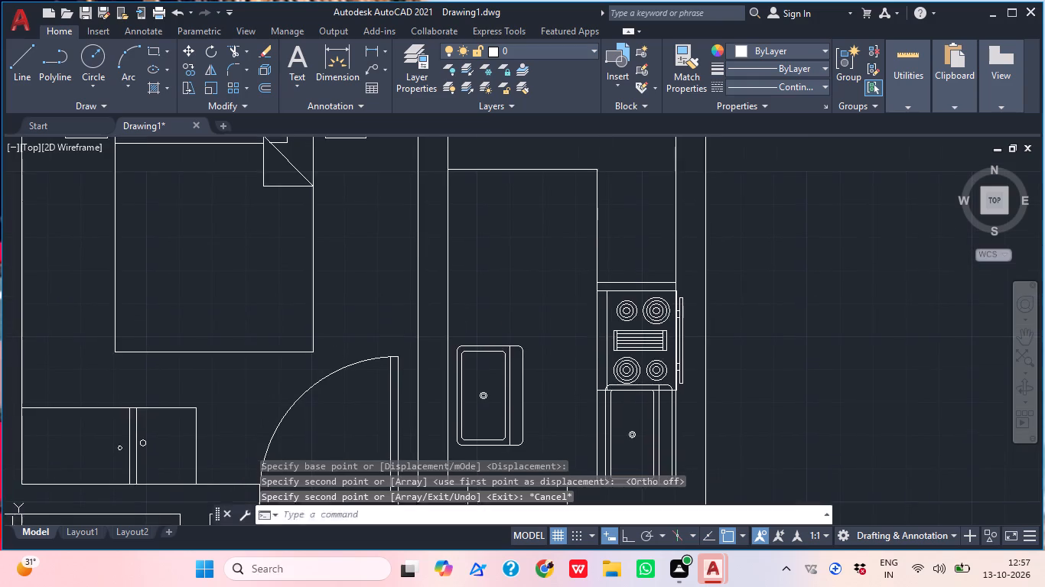
scroll(740, 442, "up", 1)
middle_click_drag(722, 444, 760, 374)
key("Escape")
left_click(666, 372)
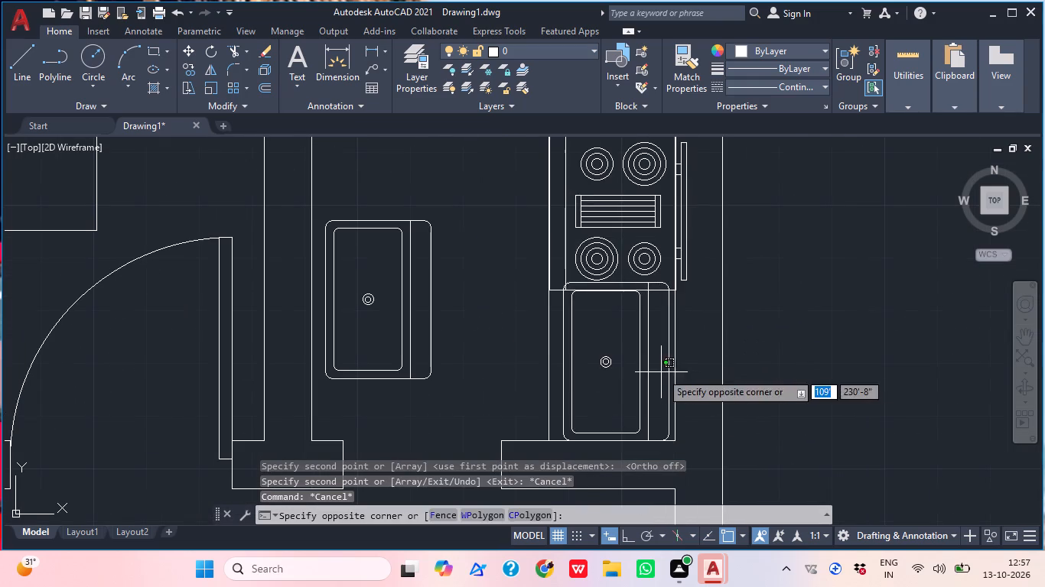
left_click(605, 371)
type("SC")
key("space")
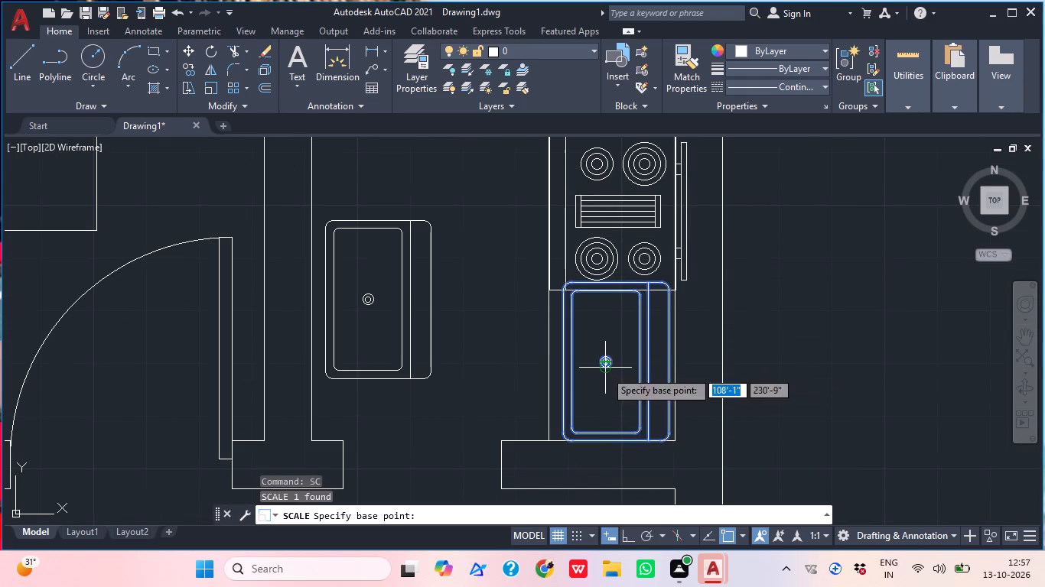
left_click(605, 371)
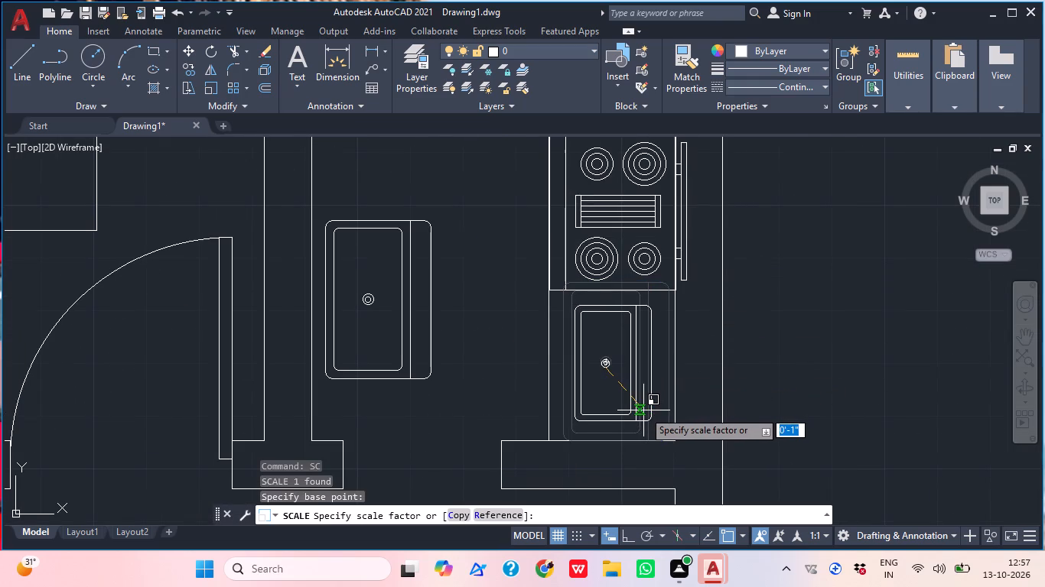
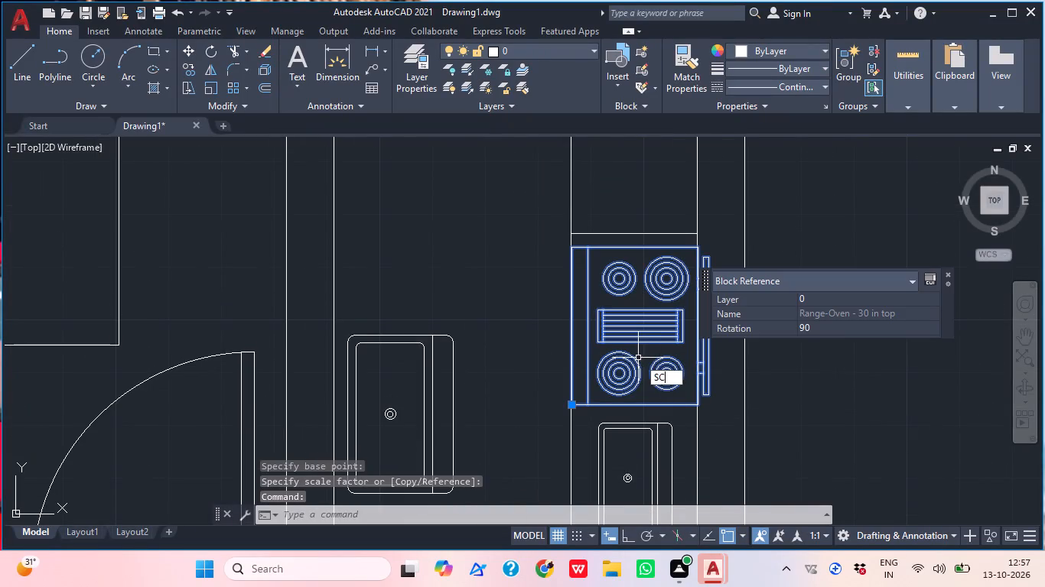
Scale down the range-oven block on the right-hand kitchen counter, using a base point near its middle.
key("space")
left_click(649, 330)
left_click(660, 382)
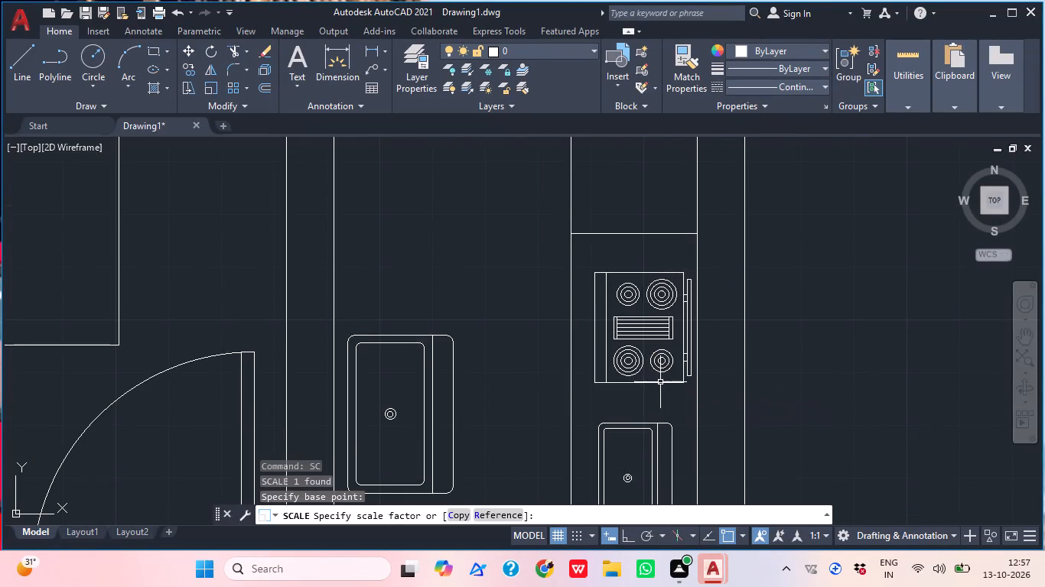
scroll(764, 370, "down", 1)
scroll(711, 356, "up", 2)
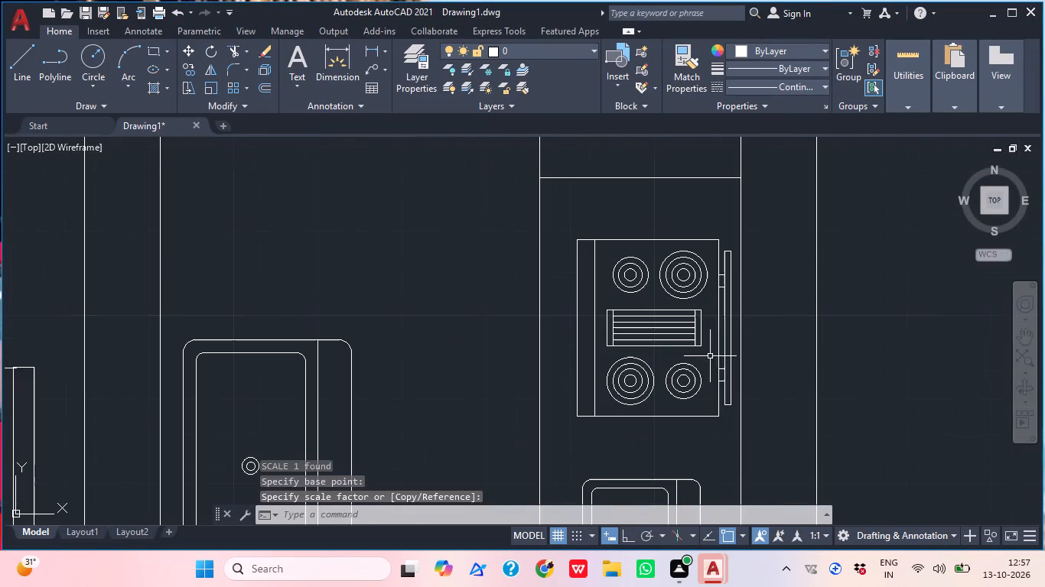
Move the scaled range-oven block about 4" diagonally up and toward the counter's front edge.
left_click(713, 406)
left_click(613, 388)
key("m")
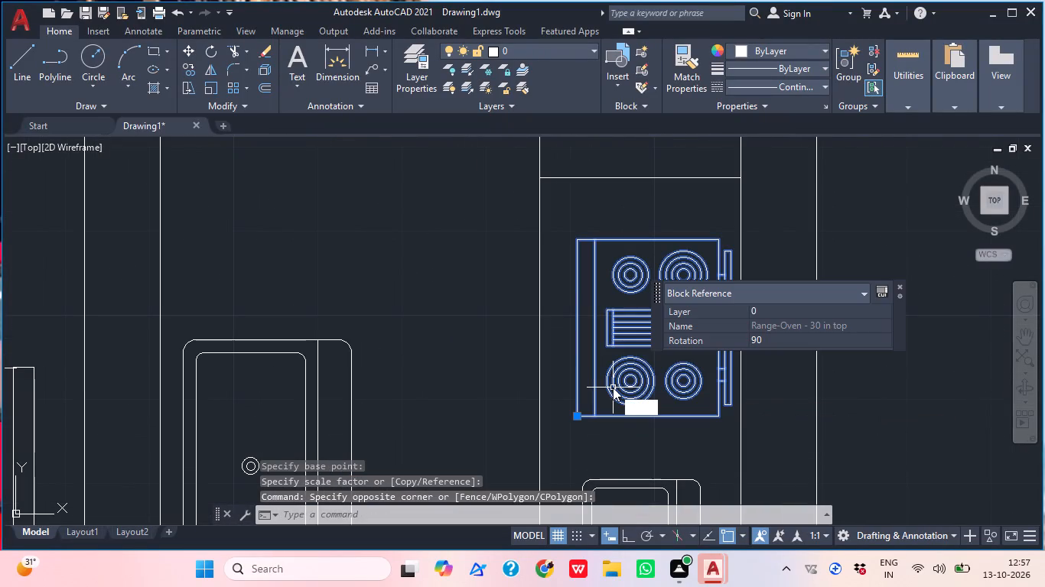
key("space")
left_click(630, 360)
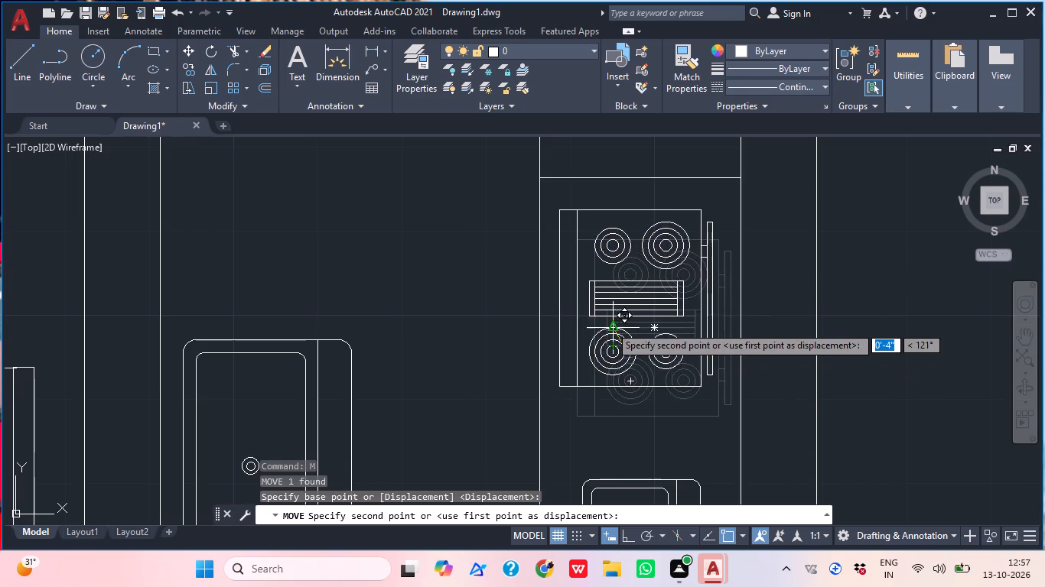
left_click(610, 321)
Delete the larger original sink block from the kitchen floor, keeping the scaled copy on the counter.
scroll(761, 300, "down", 2)
middle_click(756, 355)
left_click(636, 388)
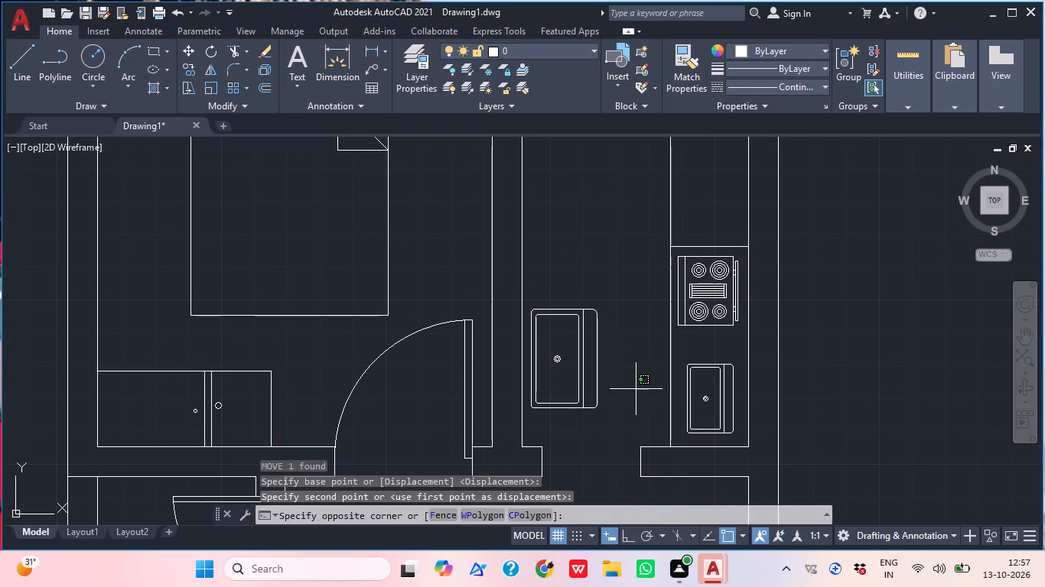
left_click(589, 385)
key("Delete")
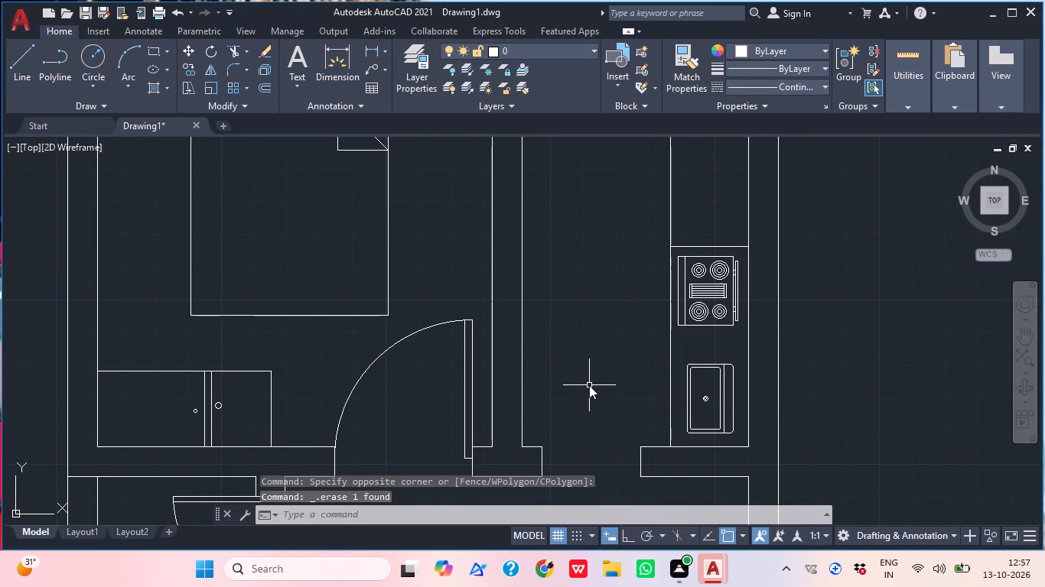
Draw a vertical sofa rectangle about 5'-8" tall against the outer wall of the right-hand room below the dining area.
scroll(589, 385, "down", 1)
scroll(571, 492, "down", 1)
middle_click_drag(571, 493, 635, 351)
middle_click_drag(648, 459, 621, 425)
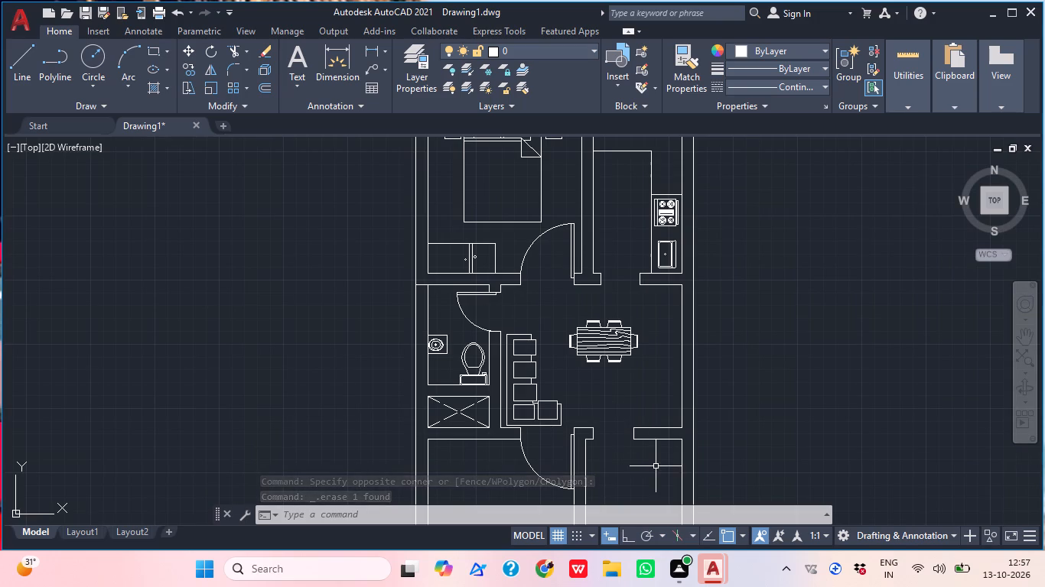
middle_click_drag(653, 466, 610, 428)
middle_click_drag(604, 456, 586, 345)
type("REC")
key("space")
scroll(567, 348, "up", 1)
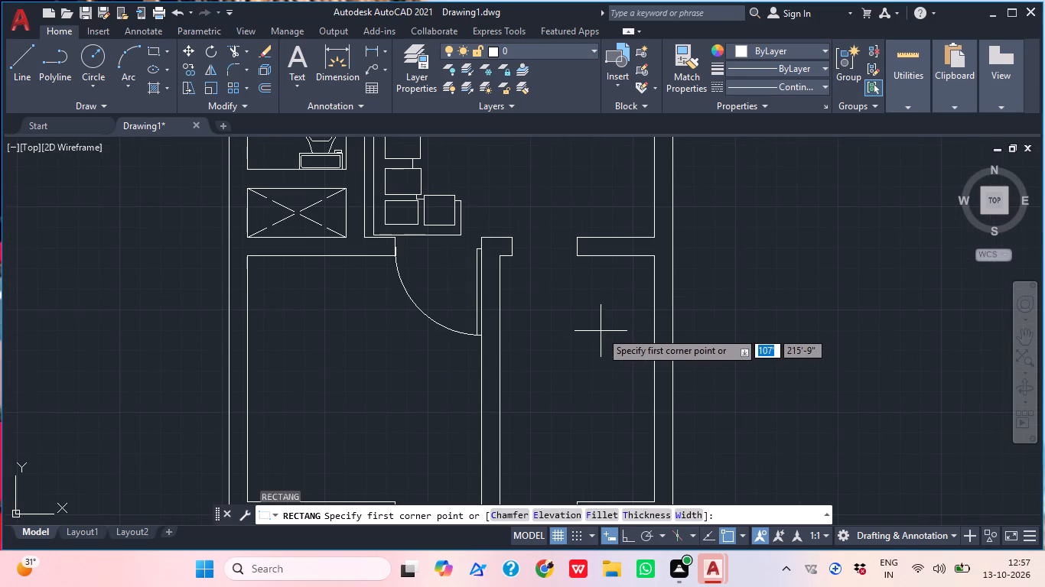
left_click(587, 325)
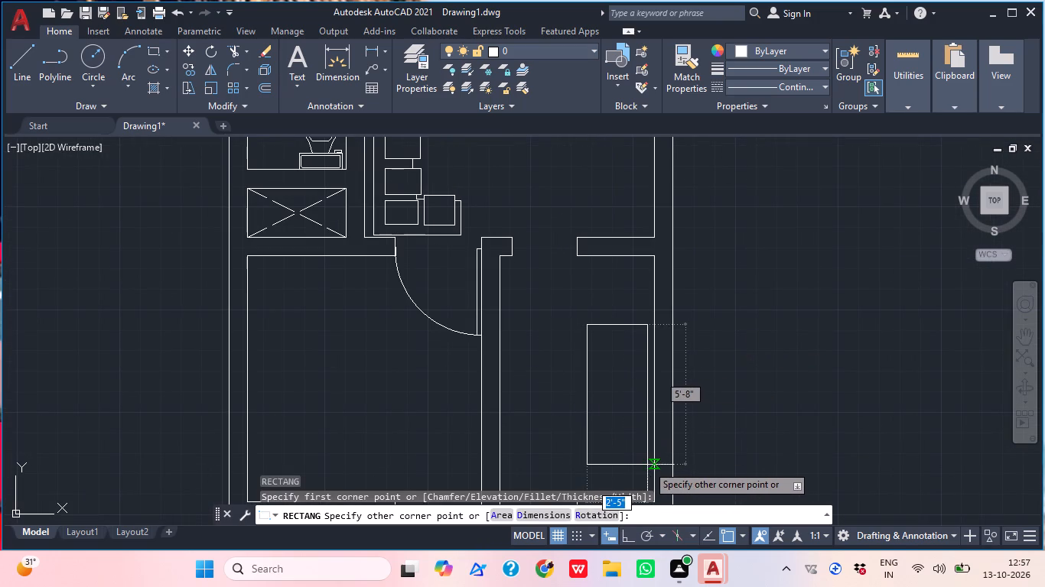
left_click(649, 464)
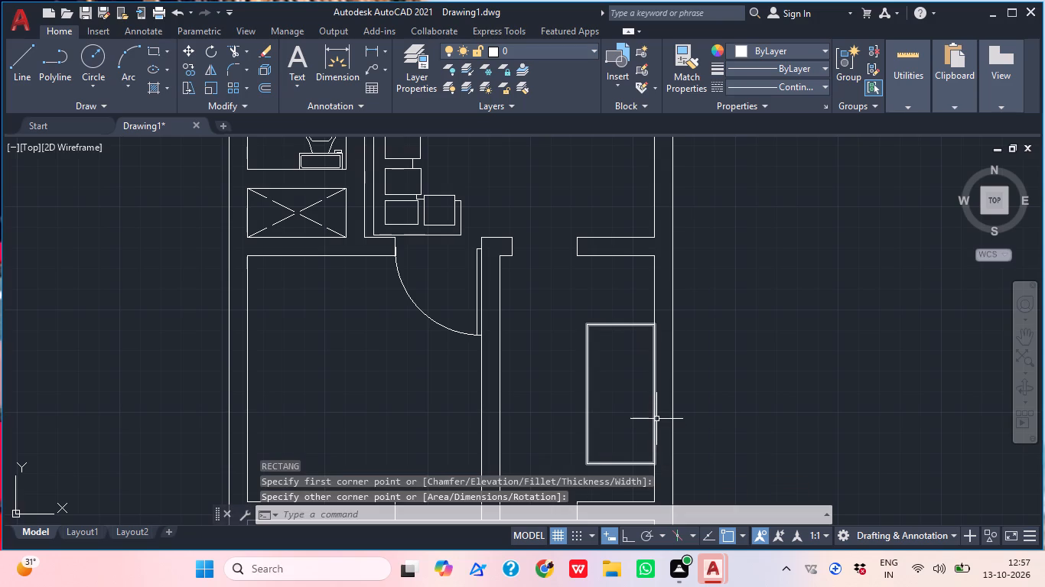
Draw a narrow armrest rectangle about 2'-2" wide along the sofa's bottom edge, reaching the outer wall.
type("REC")
key("space")
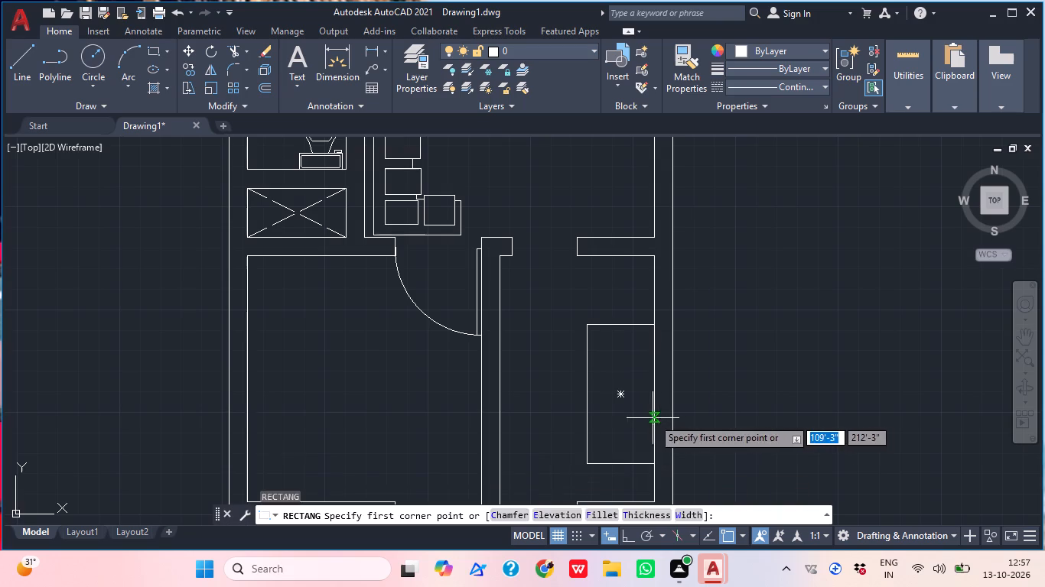
middle_click_drag(643, 418, 636, 369)
scroll(597, 420, "up", 2)
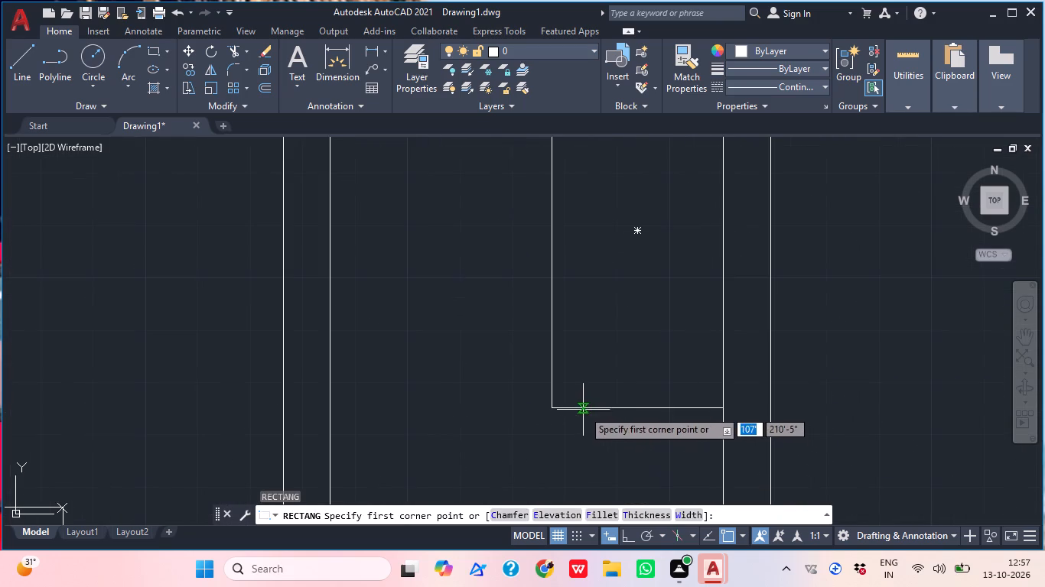
left_click(583, 410)
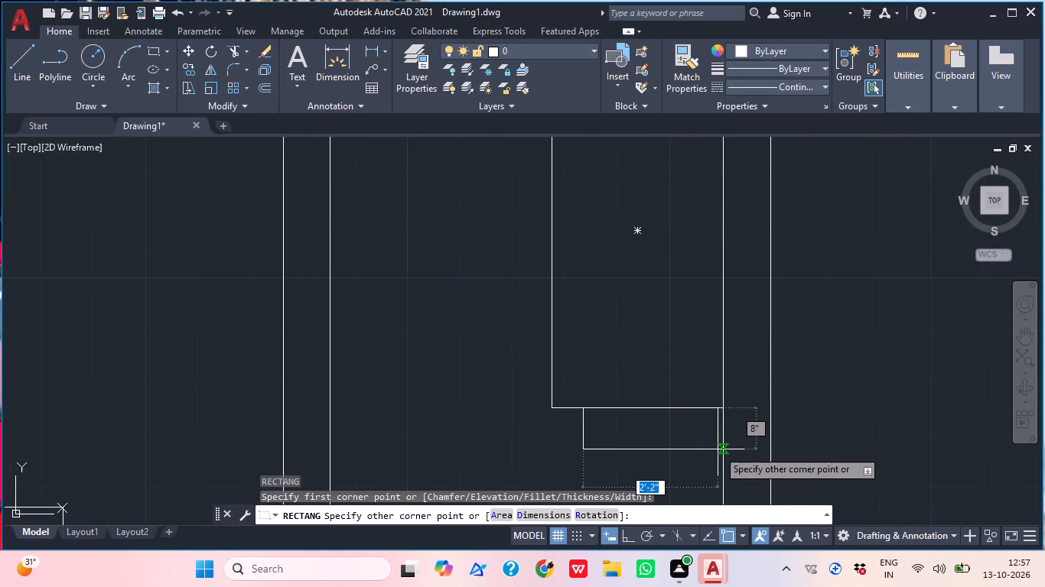
left_click(721, 442)
middle_click_drag(627, 378, 662, 464)
scroll(640, 404, "down", 1)
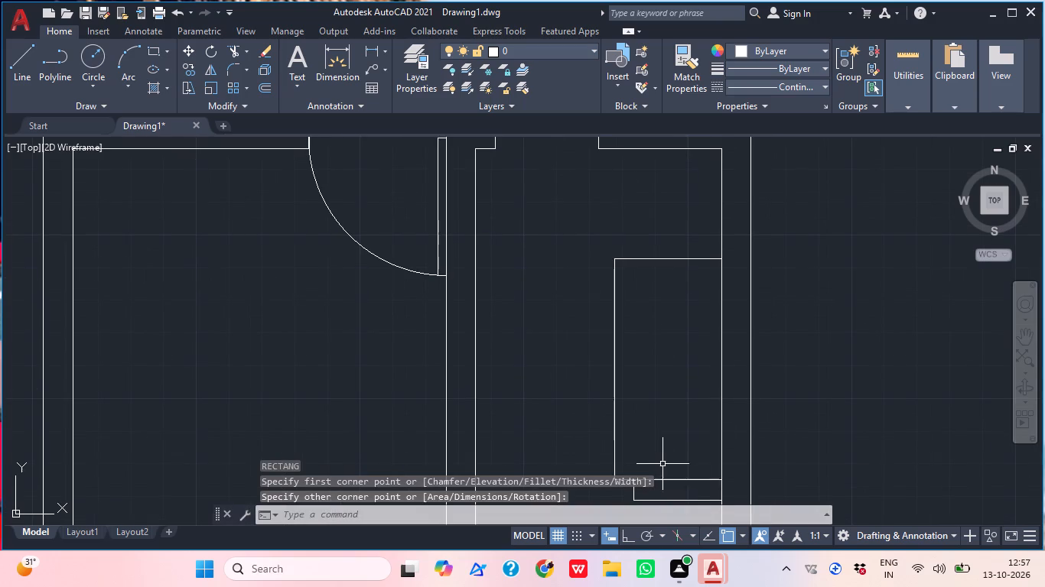
Draw a second narrow armrest rectangle along the sofa's top edge, reaching the outer wall.
type("REC")
key("space")
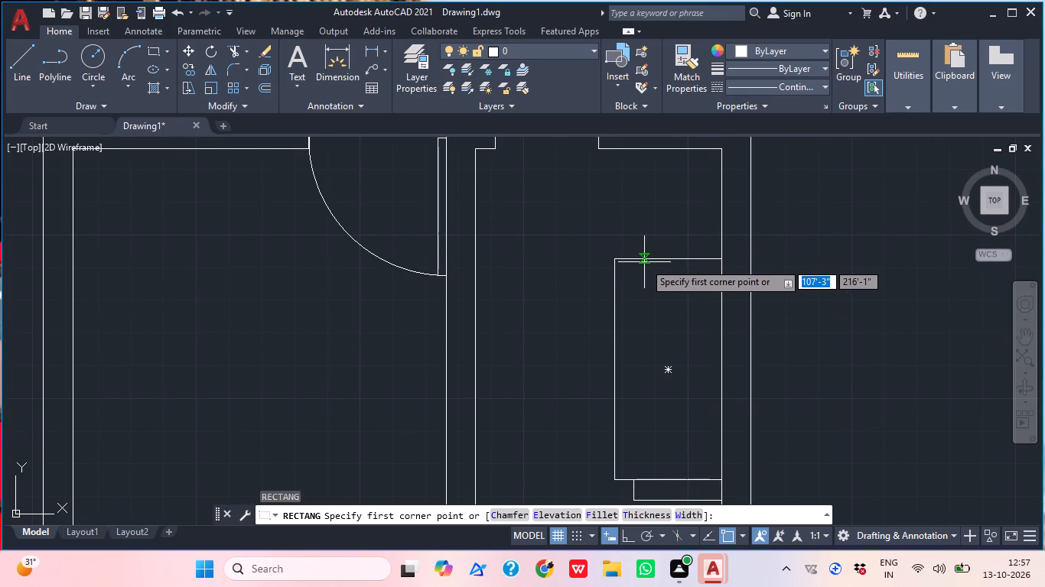
left_click(644, 262)
left_click(721, 232)
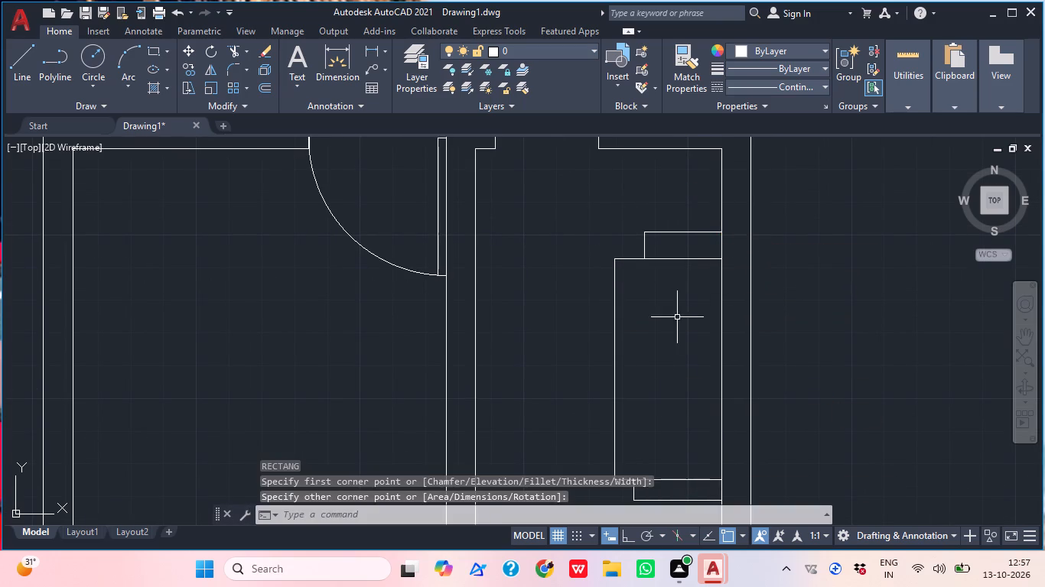
Draw a vertical backrest line near the wall from the sofa's top edge to its bottom edge, with Ortho on.
middle_click_drag(636, 355, 649, 353)
type("L")
key("space")
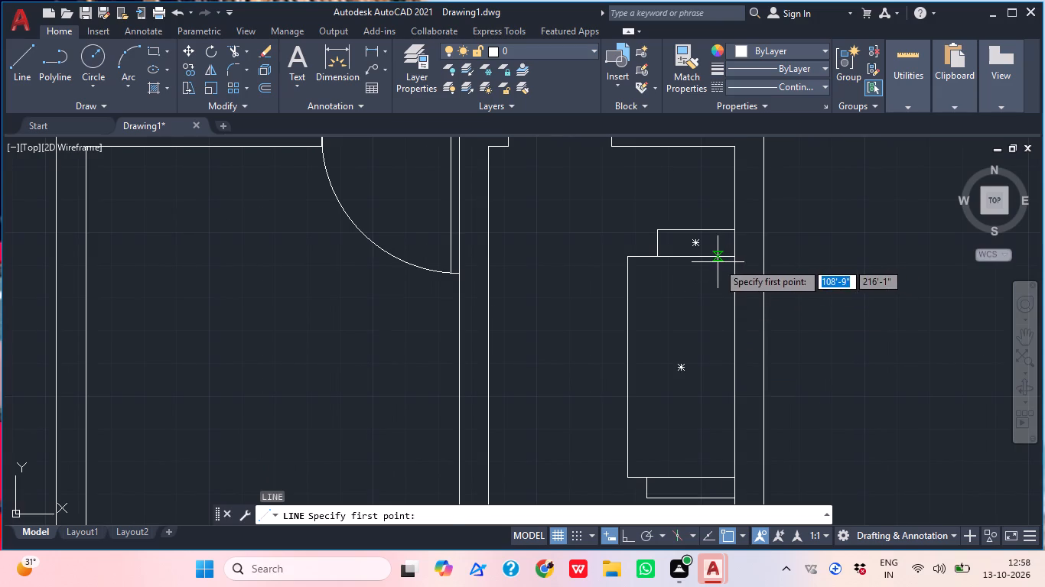
left_click(717, 262)
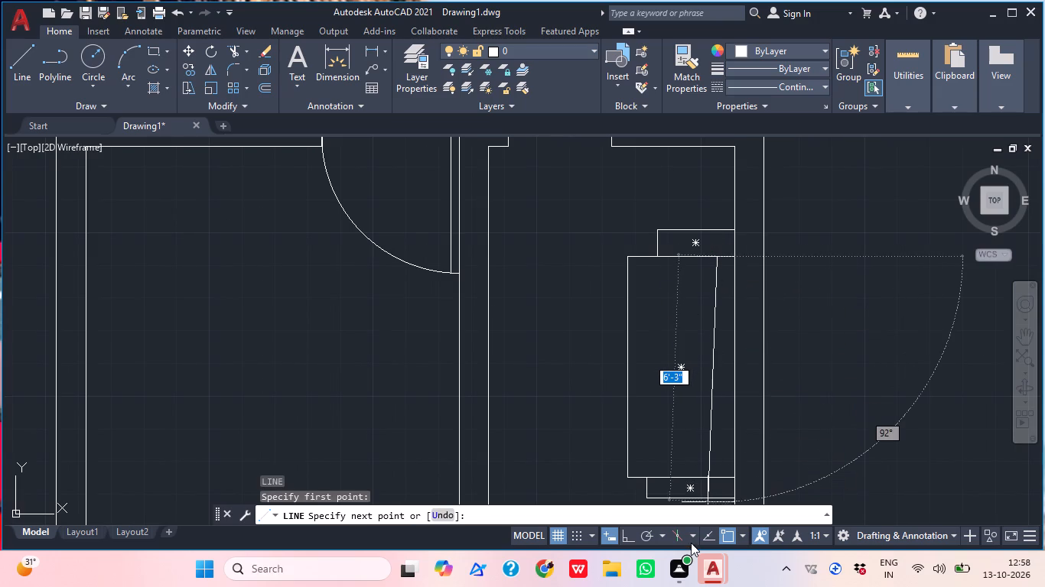
left_click(628, 530)
left_click(720, 478)
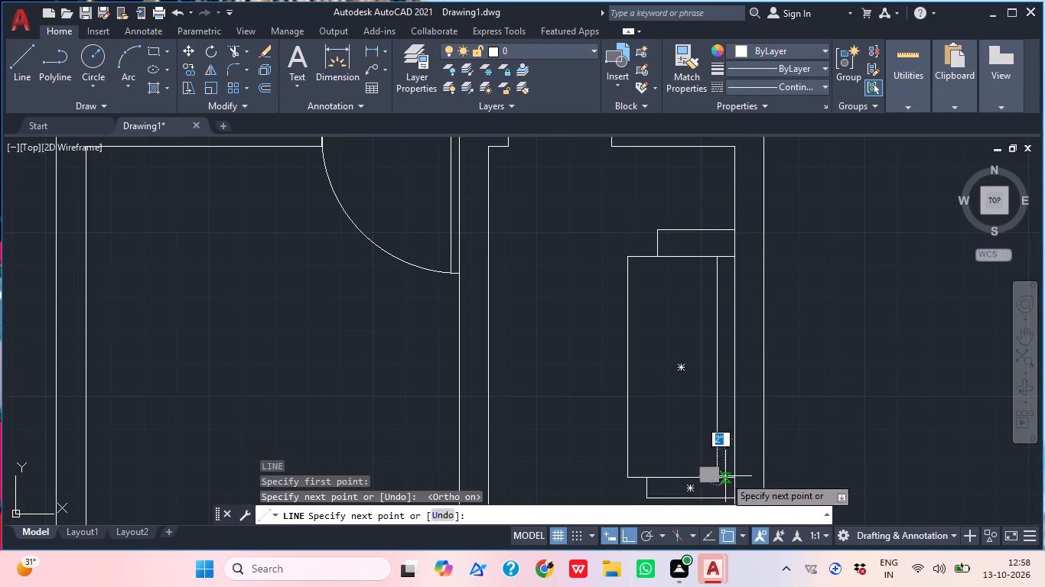
key("Escape")
Draw a horizontal seat-divider line about 2'-3" long from the middle of the sofa's front edge to the backrest line.
type("L")
key("space")
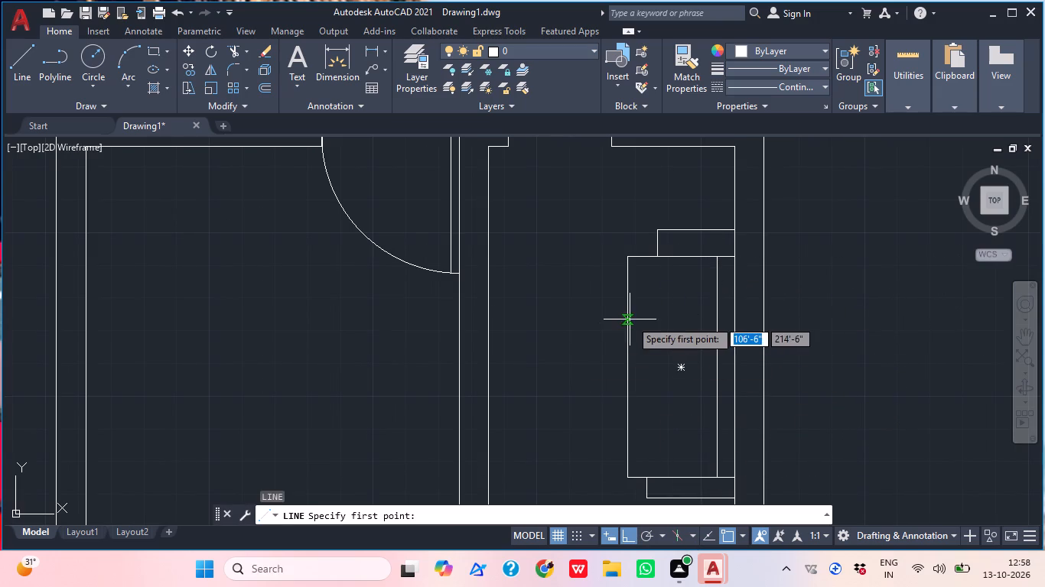
left_click(628, 368)
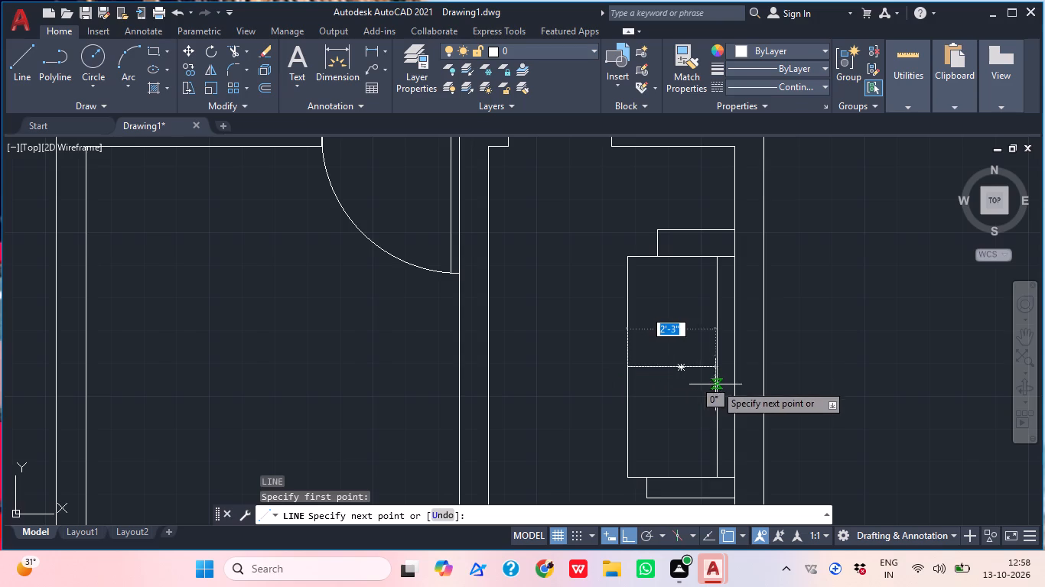
left_click(718, 368)
key("Escape")
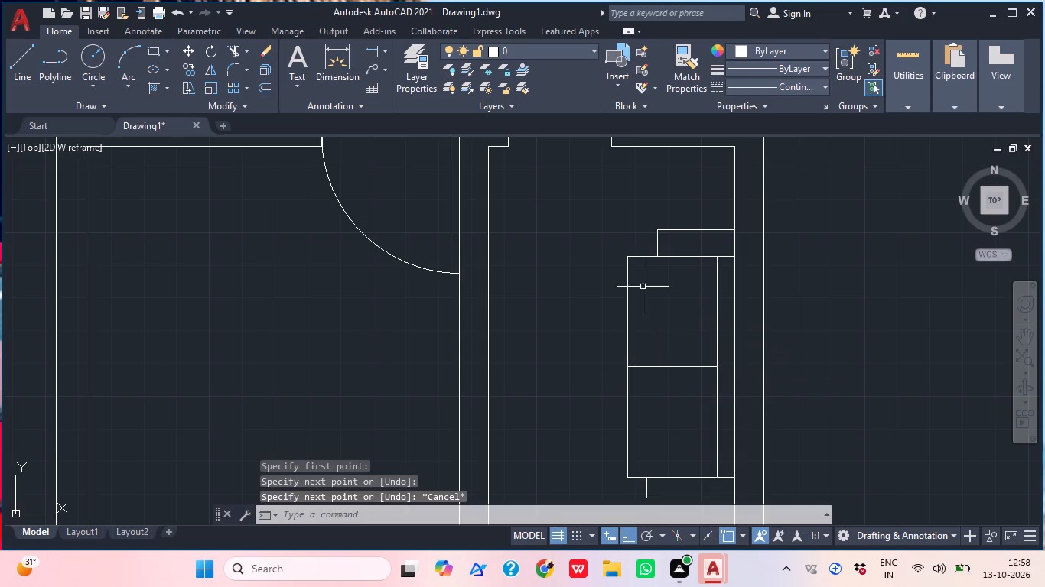
Extend the sofa's middle divider line past the backrest line to the wall.
middle_click_drag(666, 360, 643, 303)
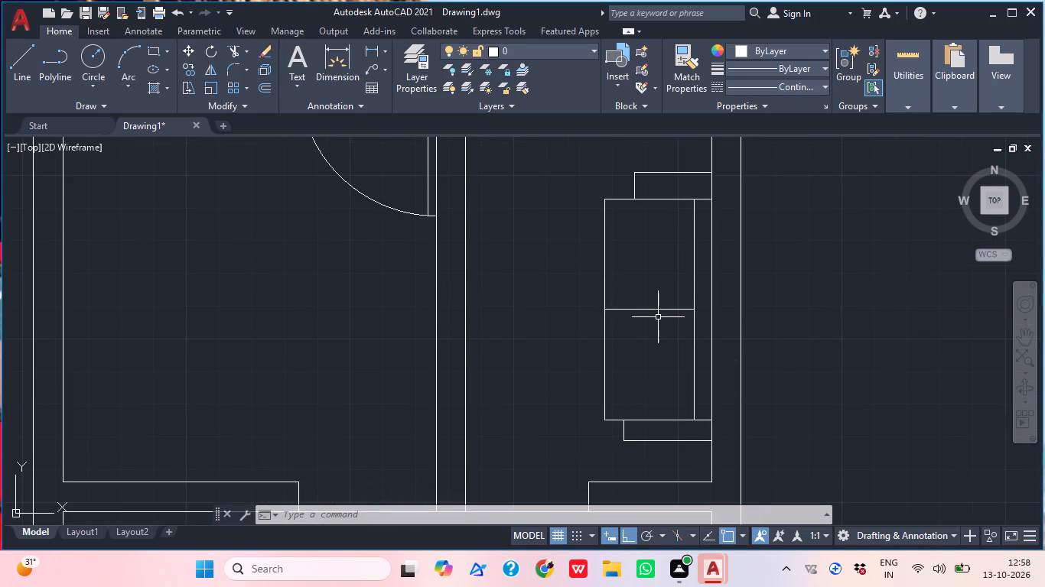
type("EX")
key("space")
left_click(659, 318)
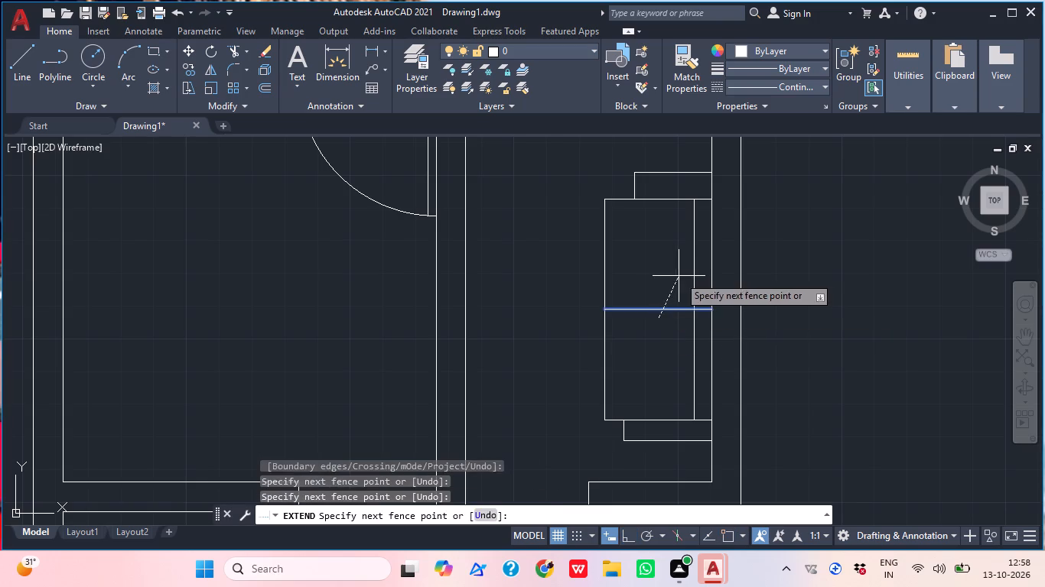
left_click(676, 276)
key("Escape")
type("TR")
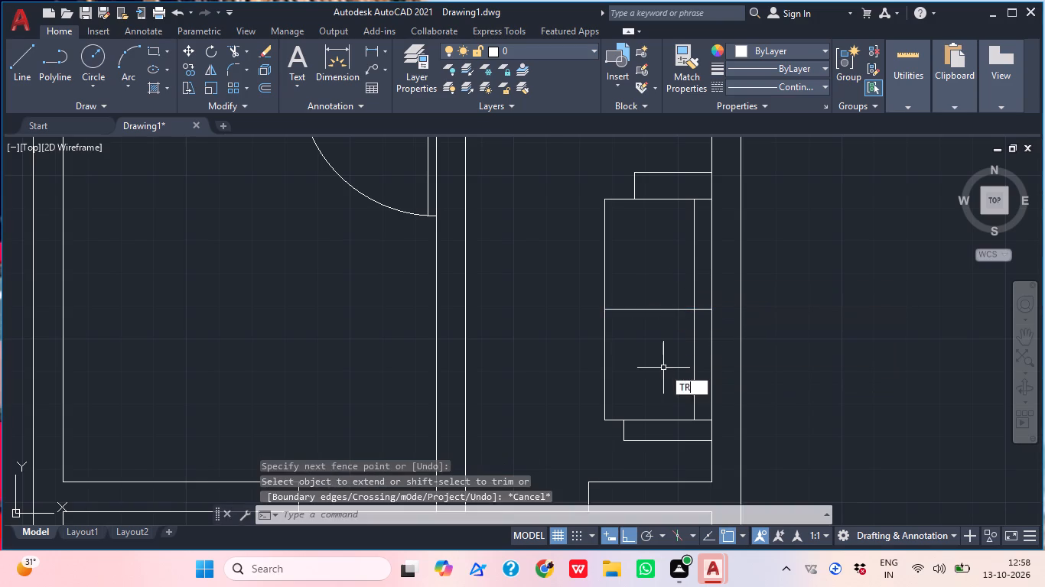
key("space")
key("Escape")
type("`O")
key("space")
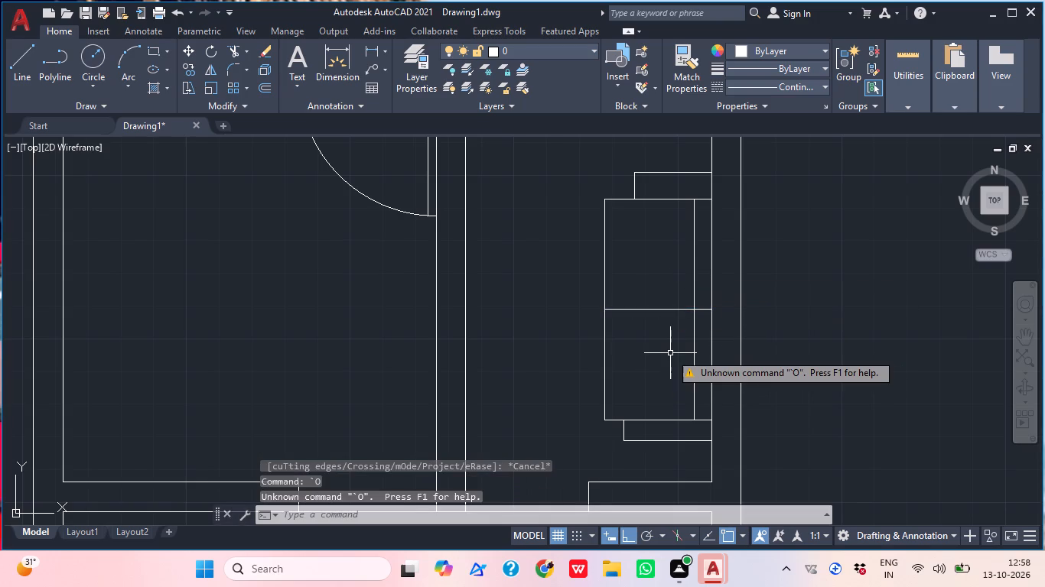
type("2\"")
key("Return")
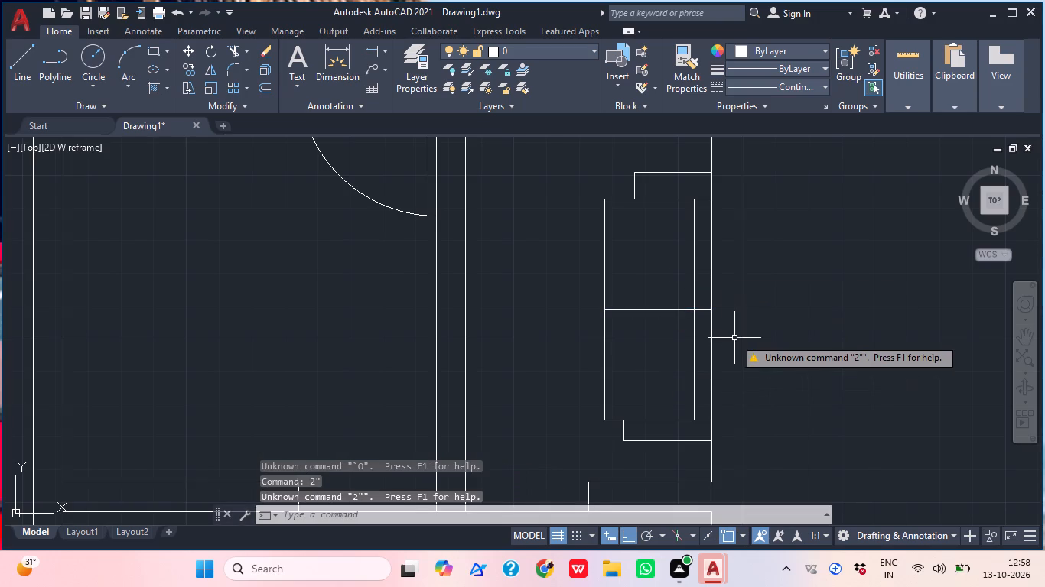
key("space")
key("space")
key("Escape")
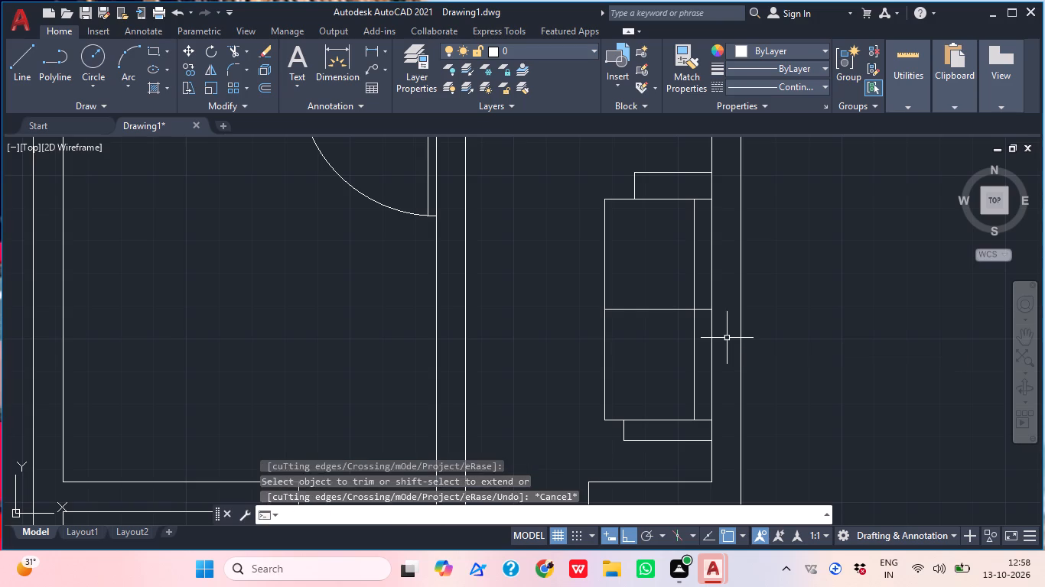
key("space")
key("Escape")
Offset the sofa's middle divider line by 2" both above and below.
type("O")
key("space")
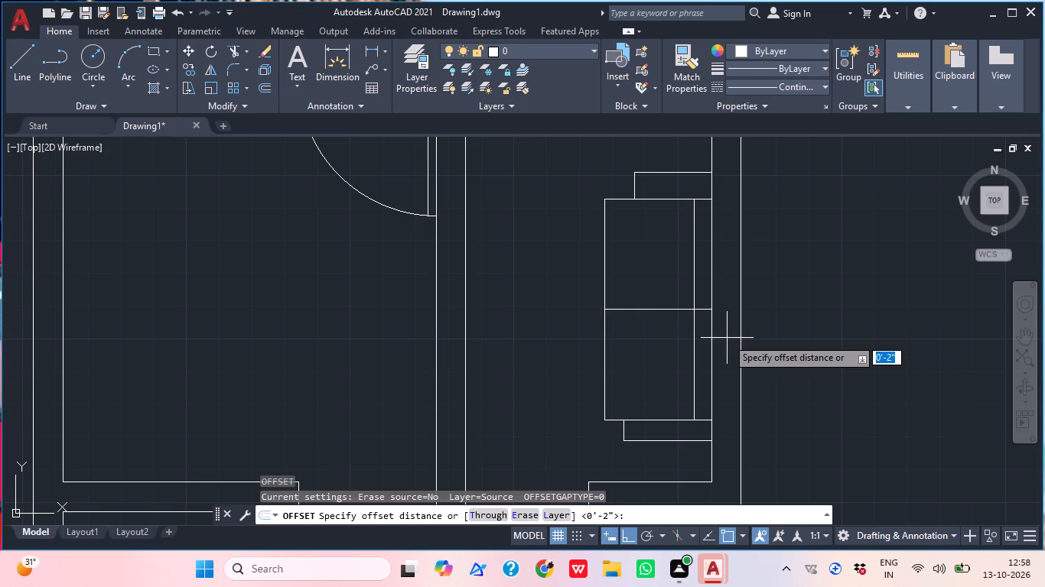
key("space")
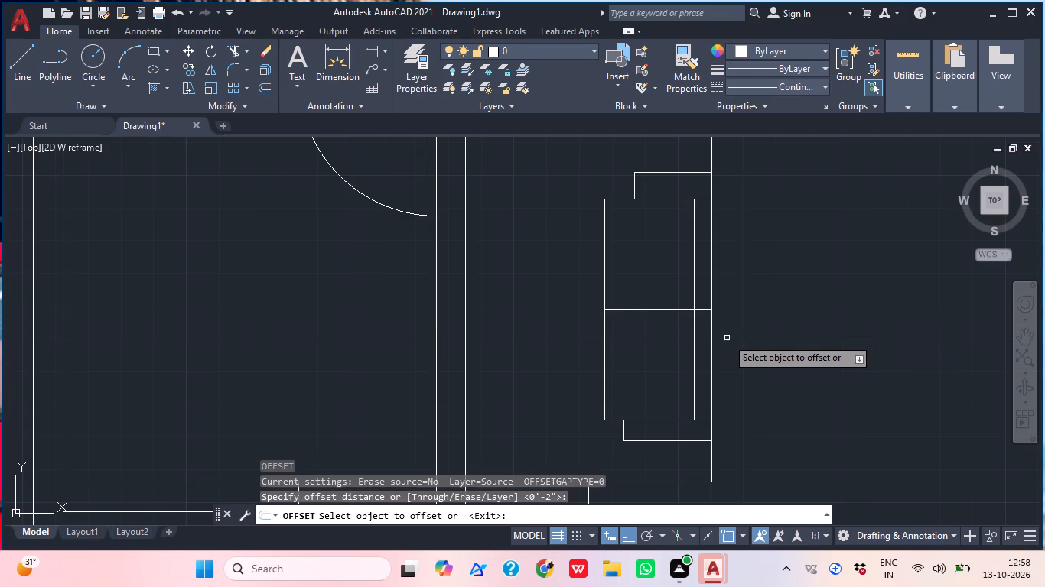
left_click(679, 311)
left_click(674, 290)
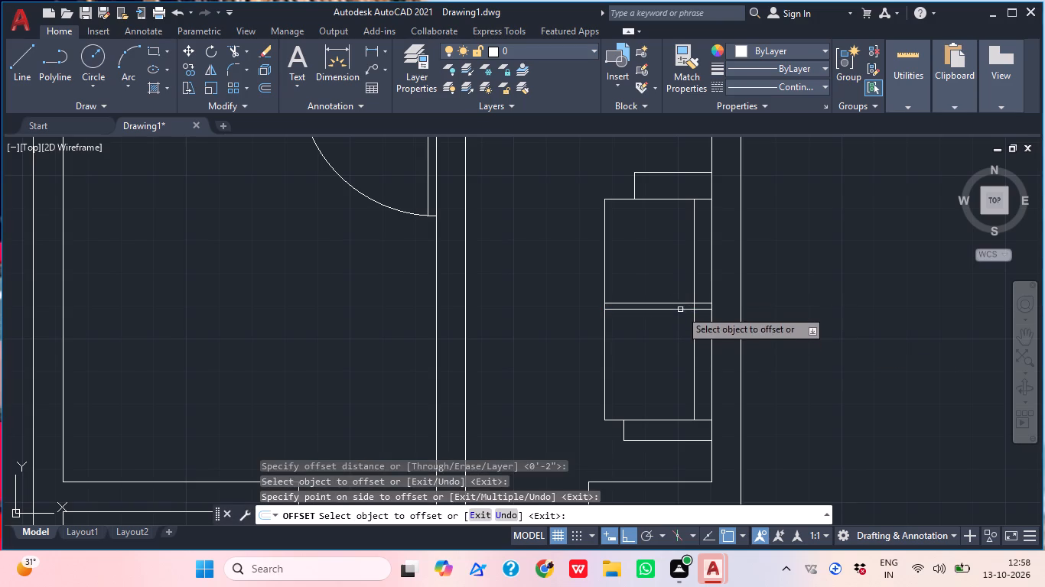
left_click(680, 307)
left_click(680, 307)
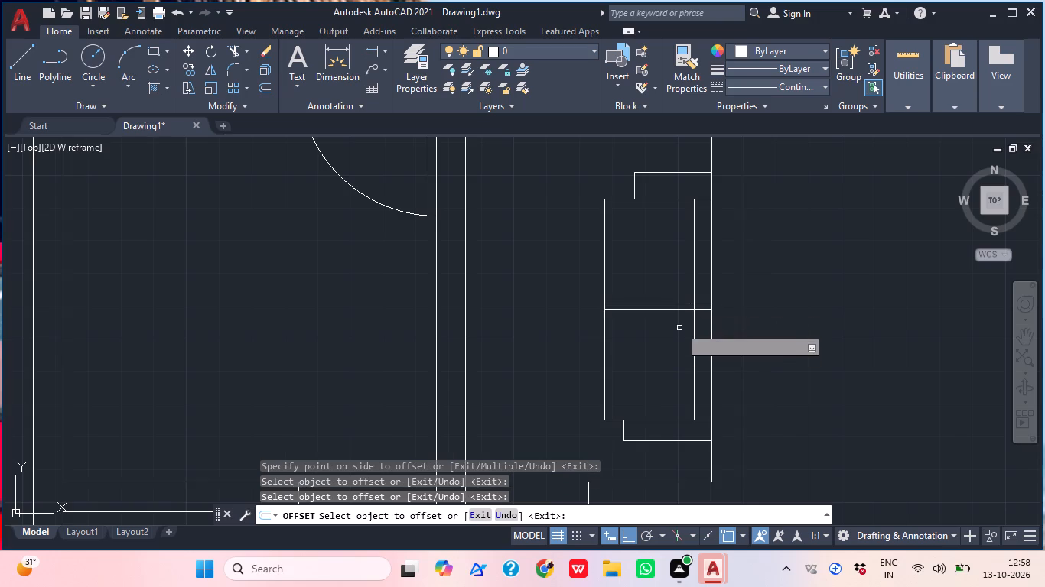
left_click(680, 312)
left_click(679, 335)
key("Escape")
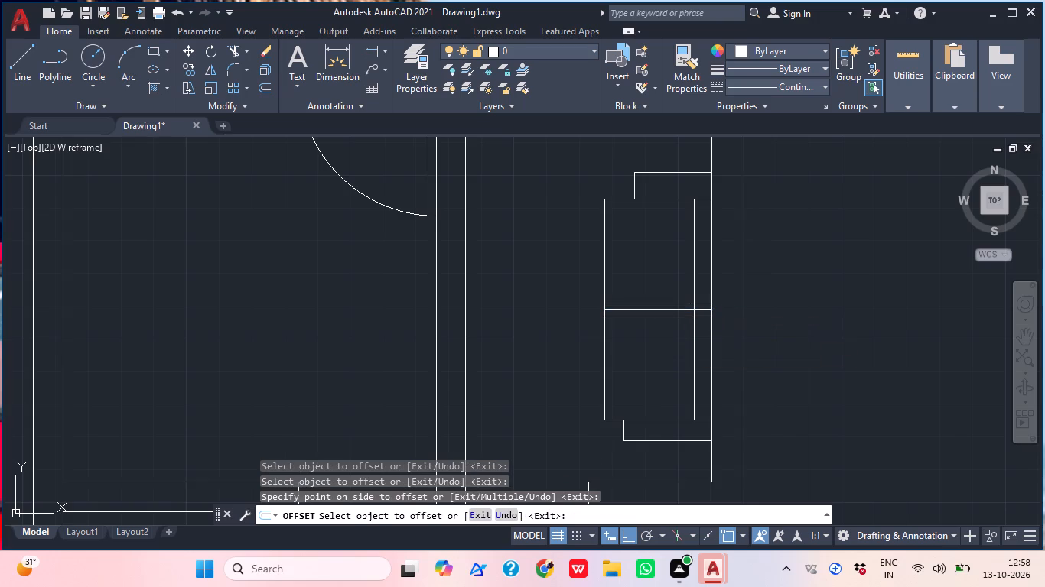
Trim away the part of the backrest line lying between the two outer divider lines of the sofa.
type("TR")
key("space")
scroll(702, 284, "up", 3)
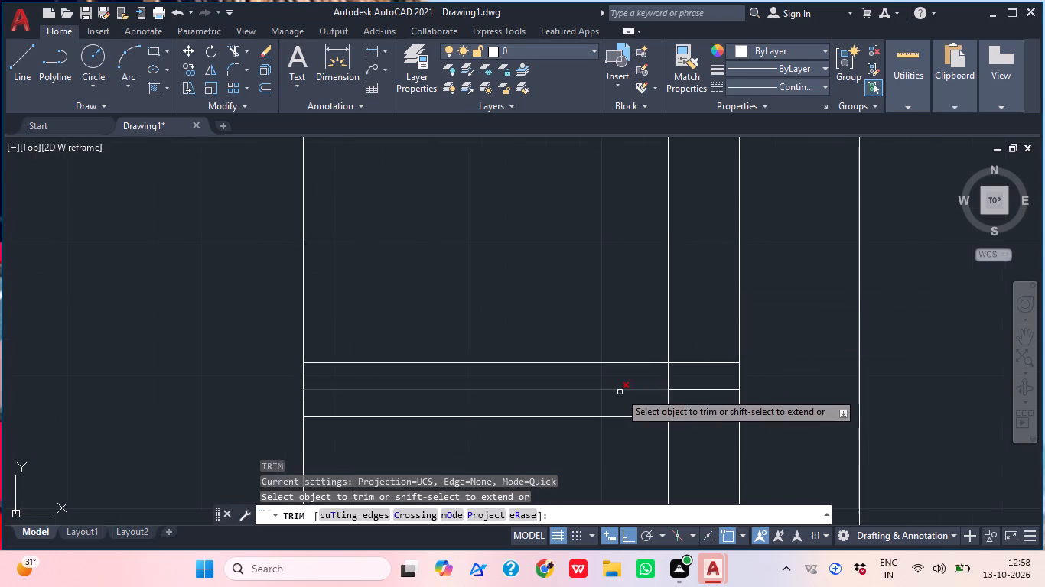
left_click(620, 393)
left_click(709, 391)
left_click(679, 381)
left_click(660, 378)
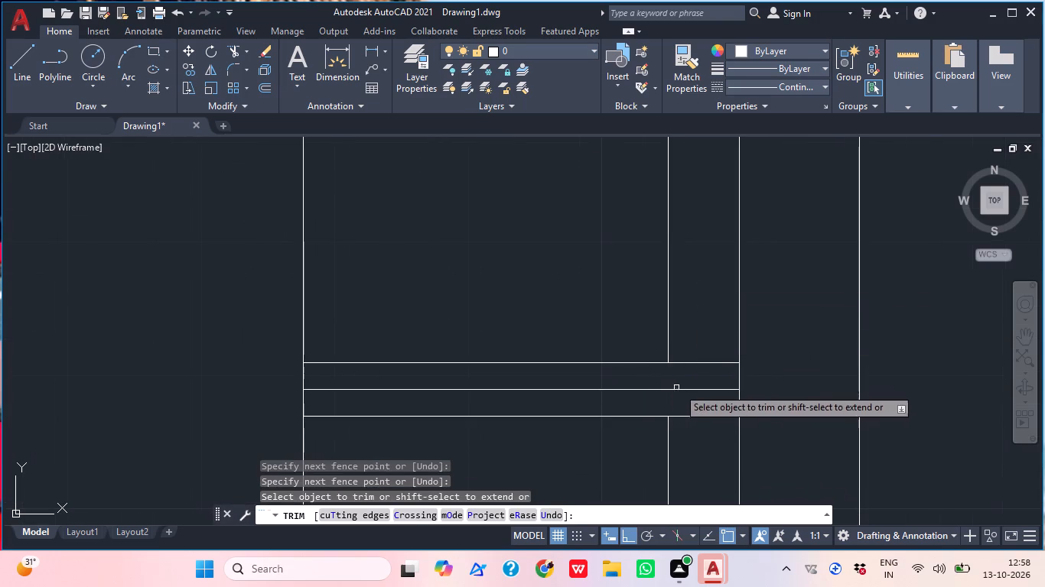
Trim away the sofa's middle divider line and the part of its front edge lying between the two outer divider lines.
left_click(685, 391)
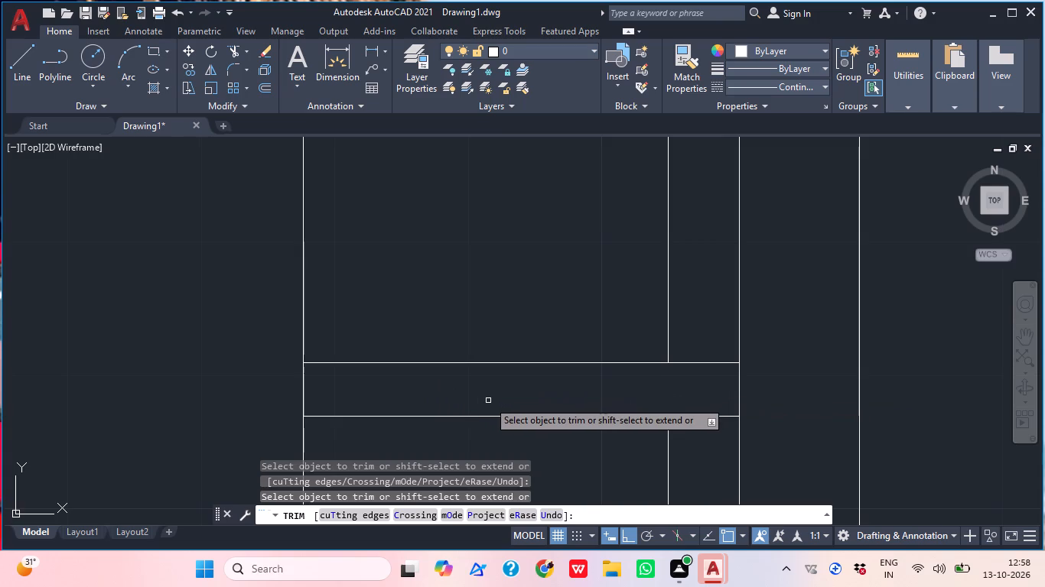
left_click(314, 394)
left_click(278, 388)
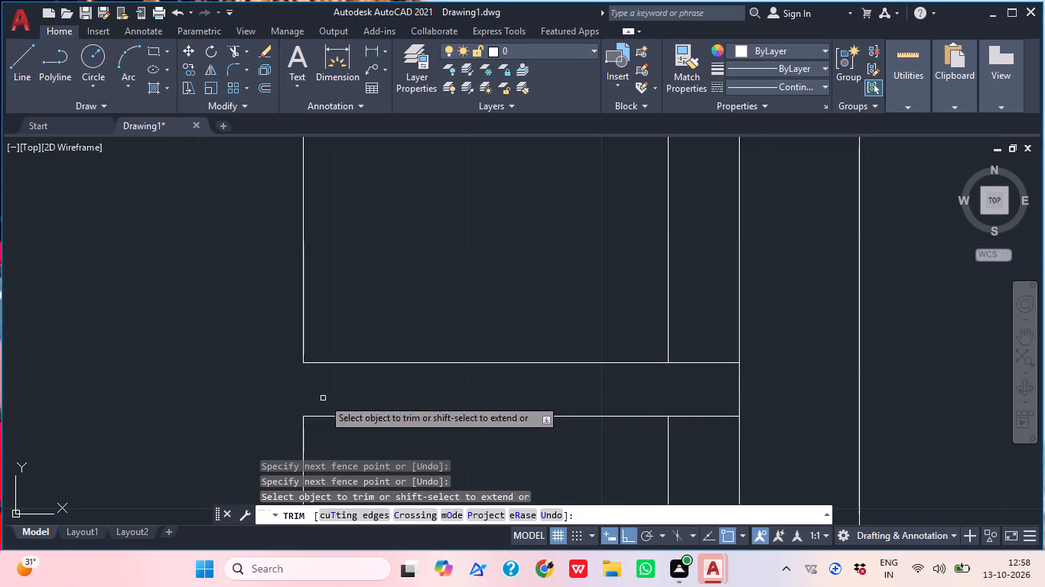
middle_click_drag(378, 397, 517, 381)
scroll(481, 384, "down", 1)
key("Escape")
Copy the double bed with its two side tables from the upper-left bedroom to the empty space left of the plan.
scroll(628, 356, "down", 4)
middle_click_drag(647, 417, 634, 390)
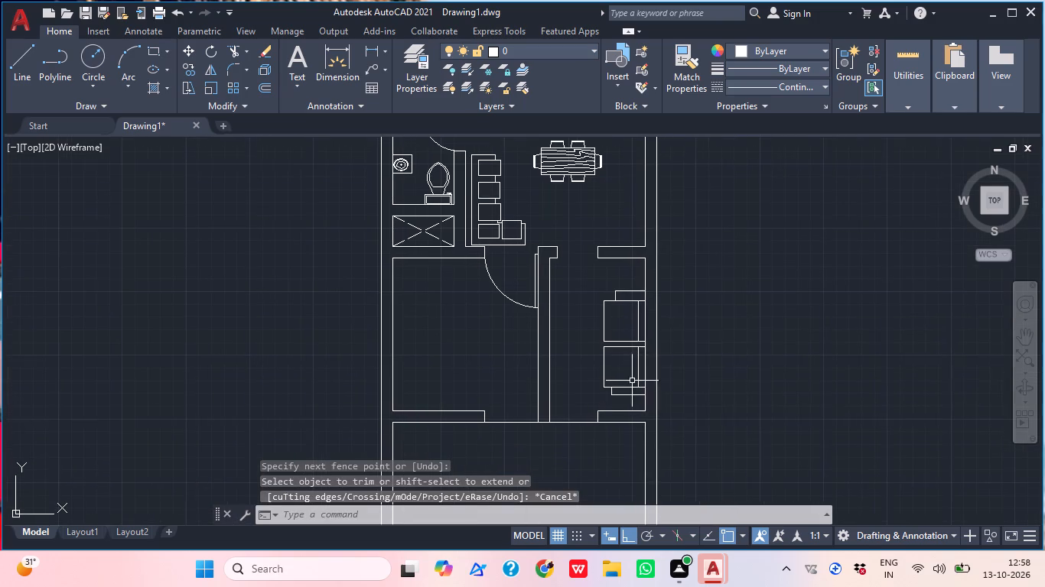
middle_click_drag(637, 422, 640, 365)
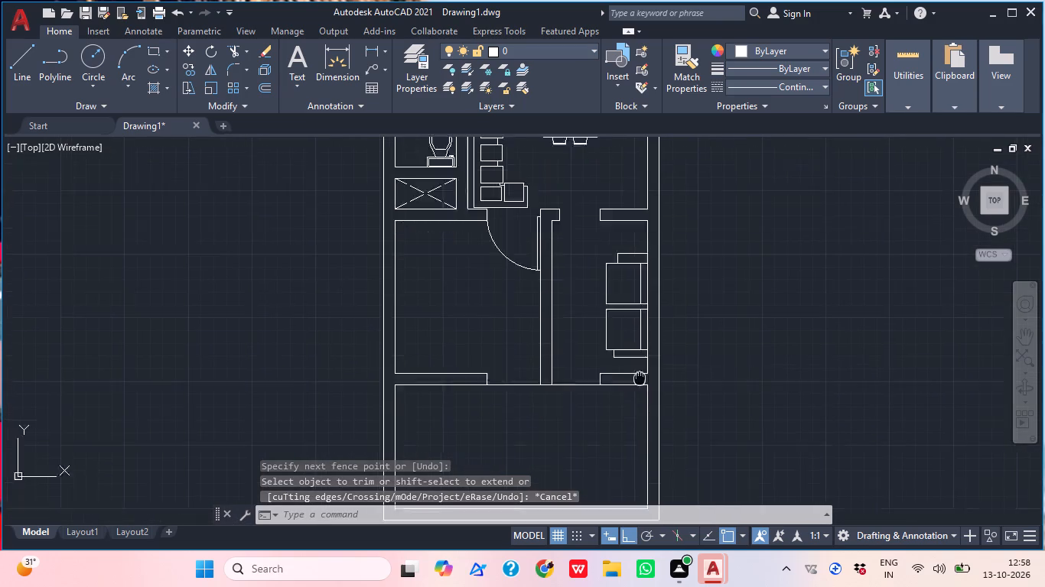
middle_click_drag(640, 365, 642, 323)
middle_click_drag(607, 373, 635, 457)
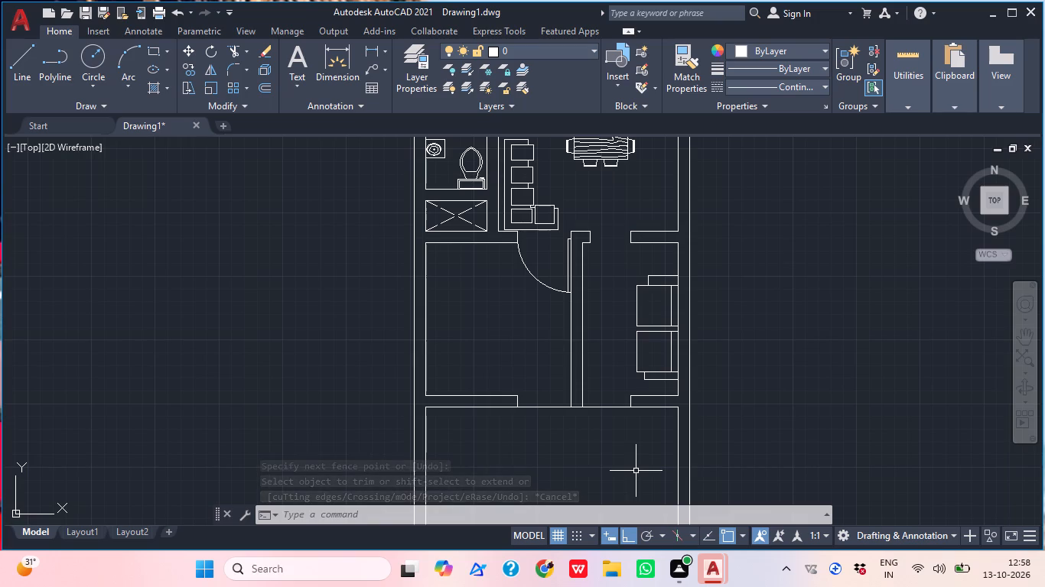
middle_click_drag(620, 415, 612, 586)
scroll(620, 482, "down", 1)
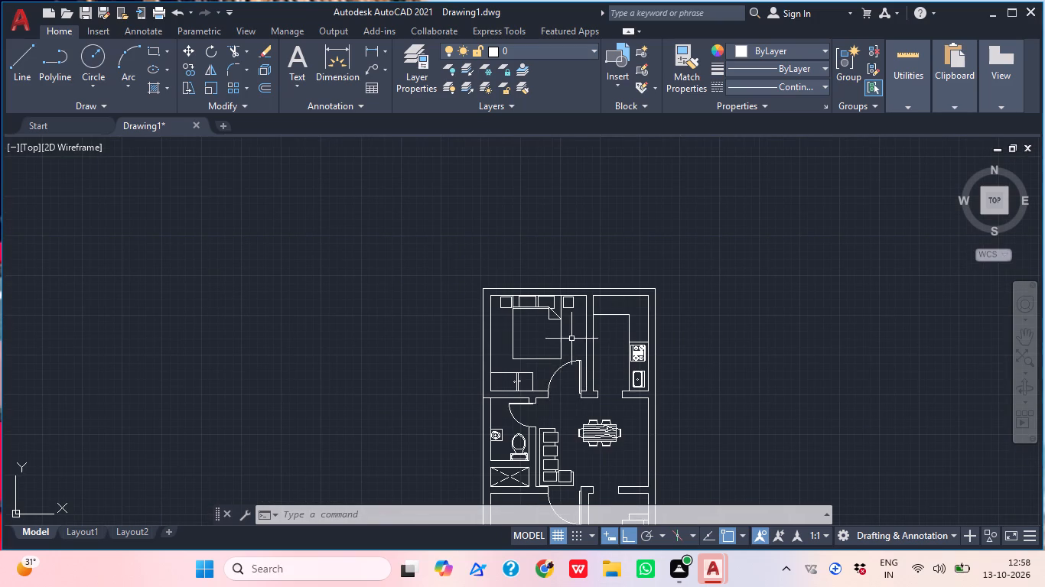
left_click(571, 323)
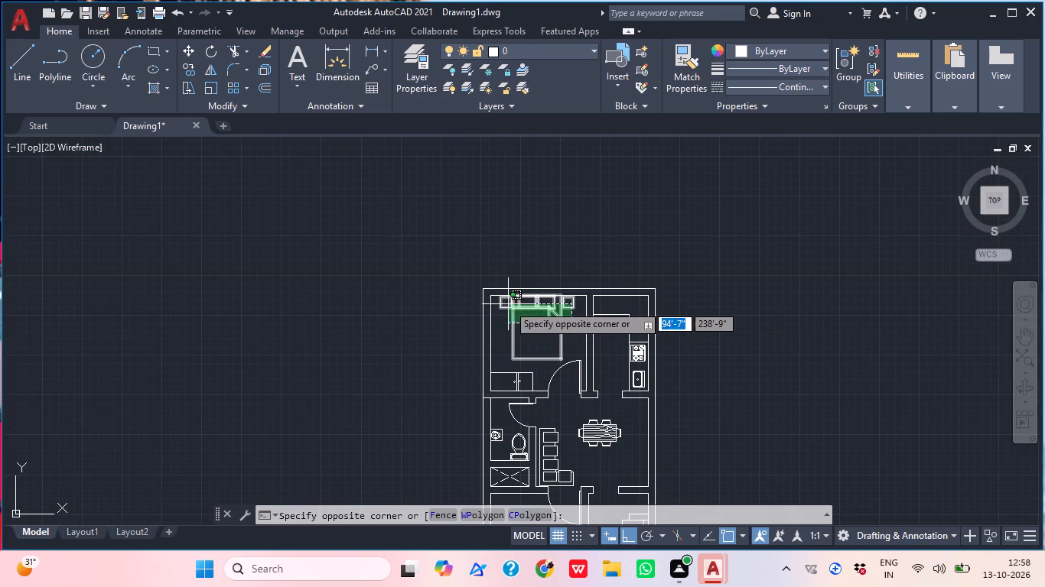
left_click(508, 304)
key("c")
type("OP")
key("space")
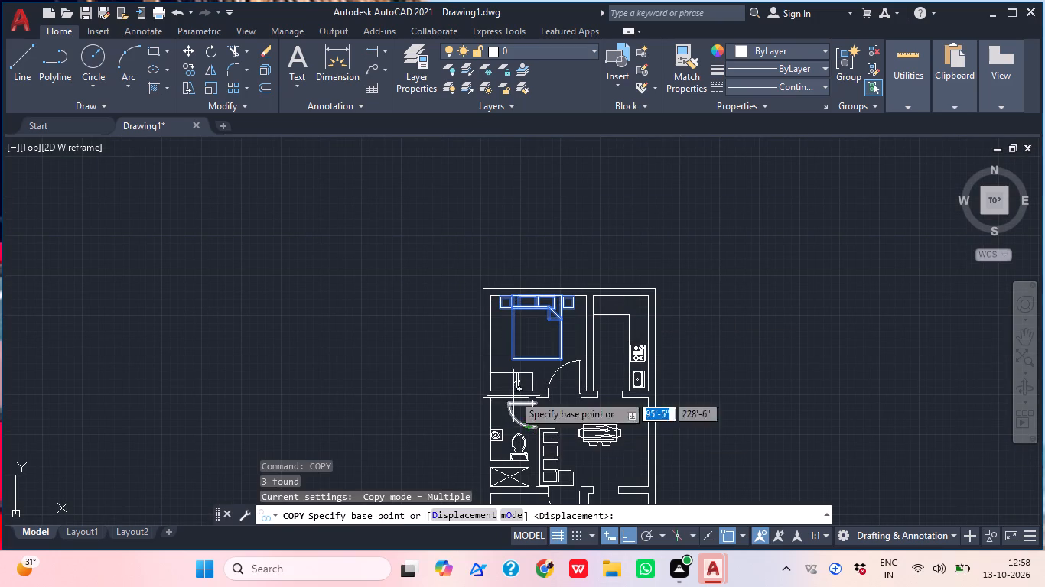
left_click(531, 304)
left_click(354, 295)
key("Escape")
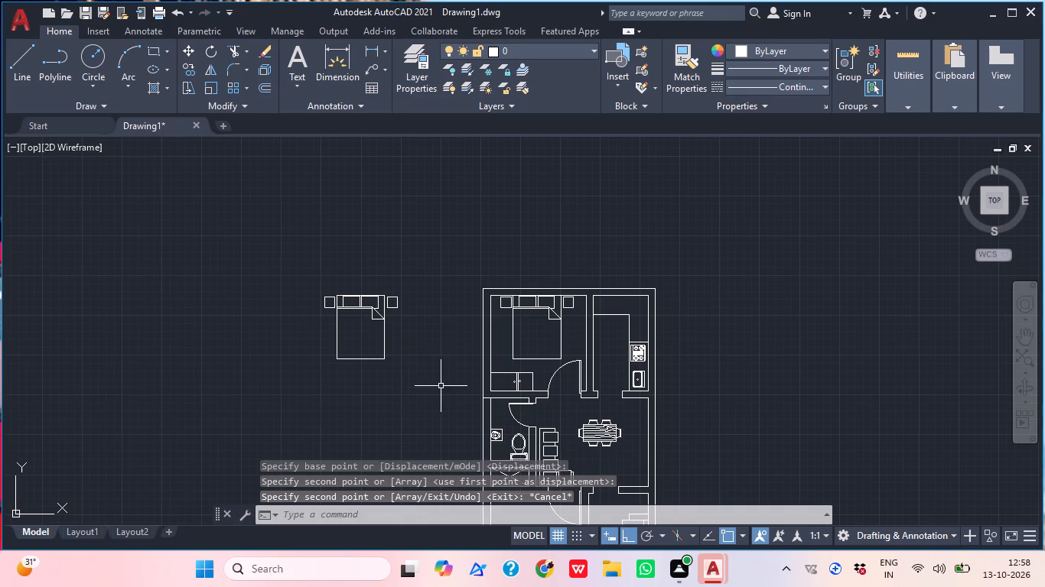
Rotate the copied bed set 90° counterclockwise about the middle of its headboard edge.
left_click(440, 386)
left_click(291, 269)
type("RO")
key("space")
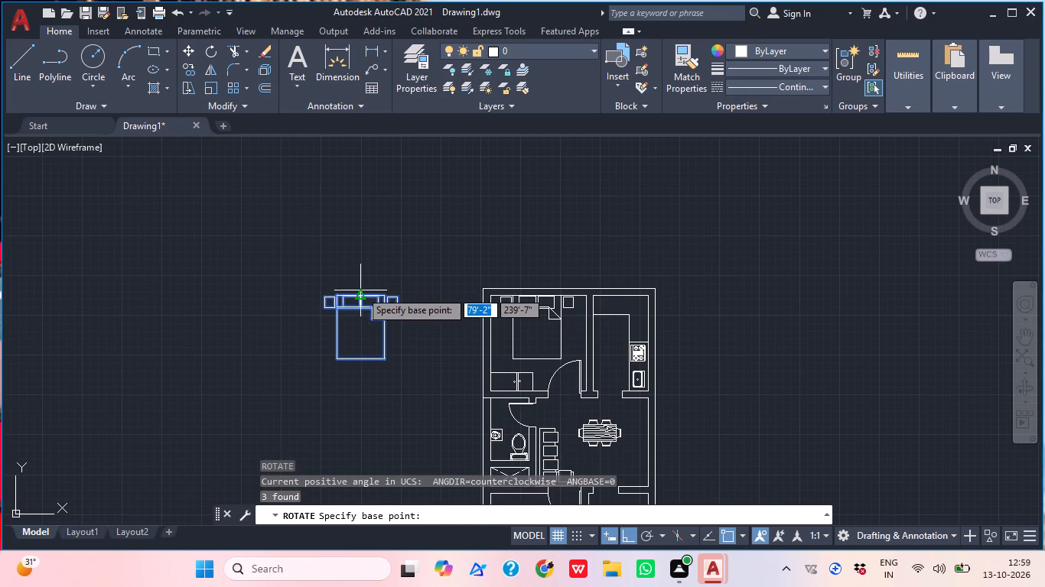
left_click(360, 293)
left_click(324, 196)
Move the rotated bed set into the lower-left bedroom, with its headboard close to the left wall and Ortho off.
left_click(424, 371)
left_click(289, 239)
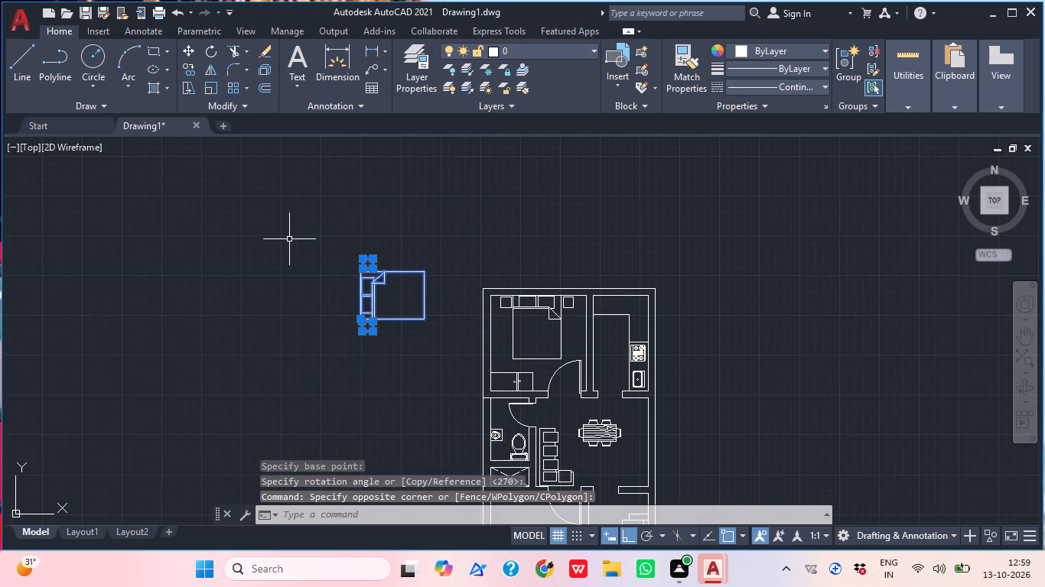
key("m")
key("space")
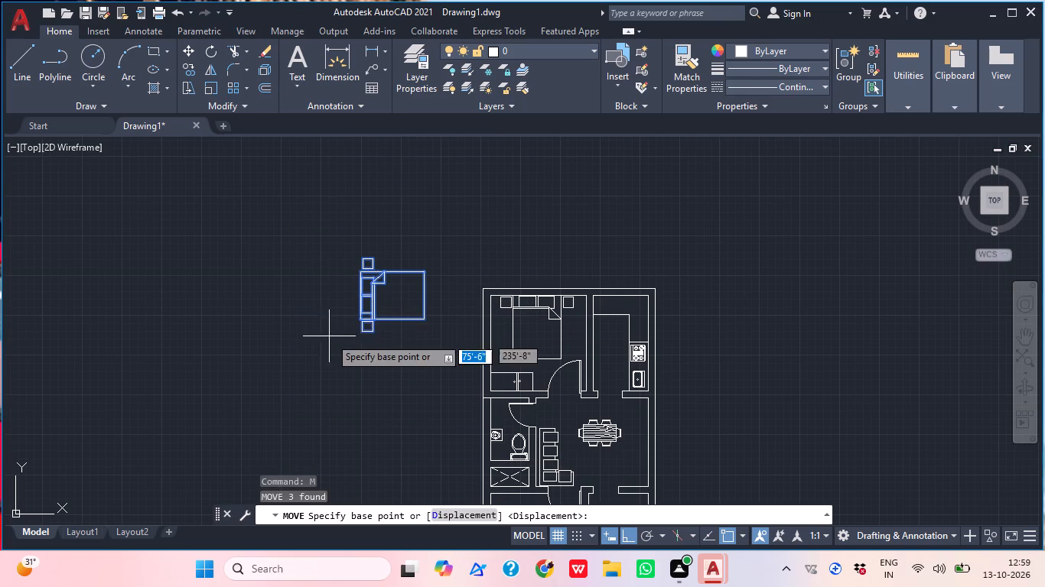
left_click(357, 293)
scroll(461, 209, "down", 3)
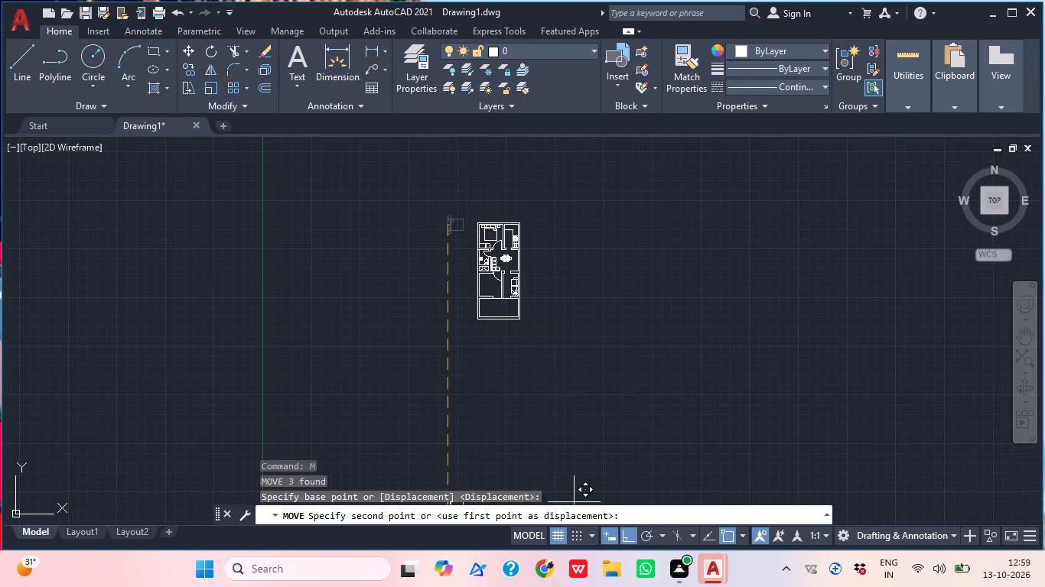
left_click(631, 537)
scroll(490, 289, "up", 3)
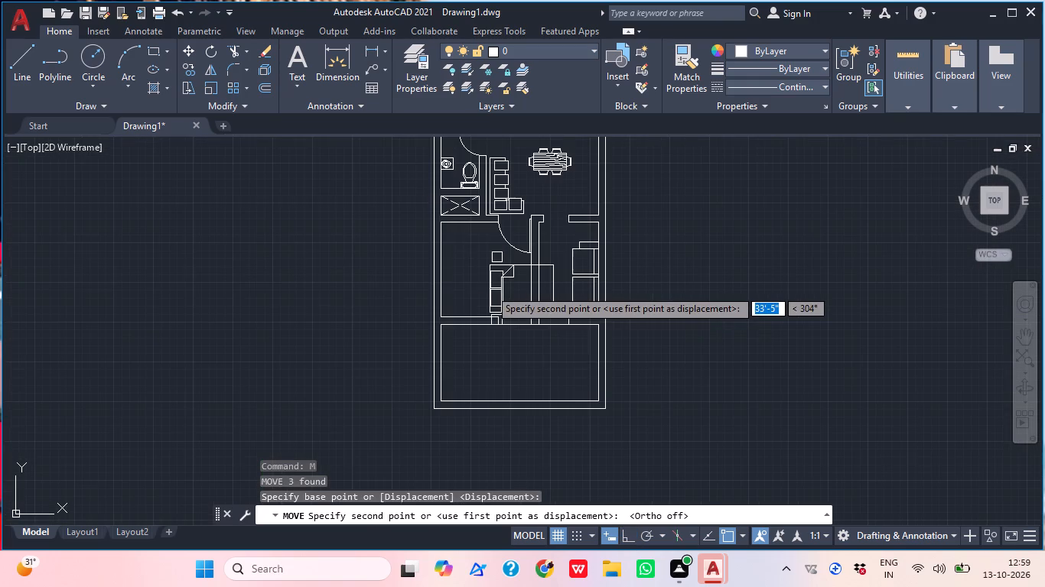
scroll(464, 283, "up", 2)
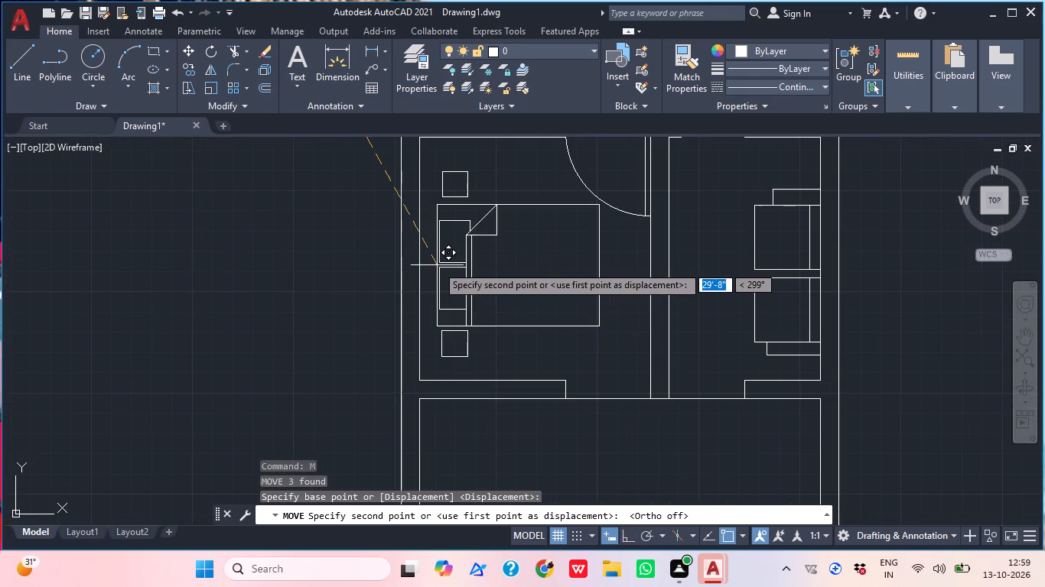
scroll(437, 265, "up", 1)
scroll(437, 265, "down", 1)
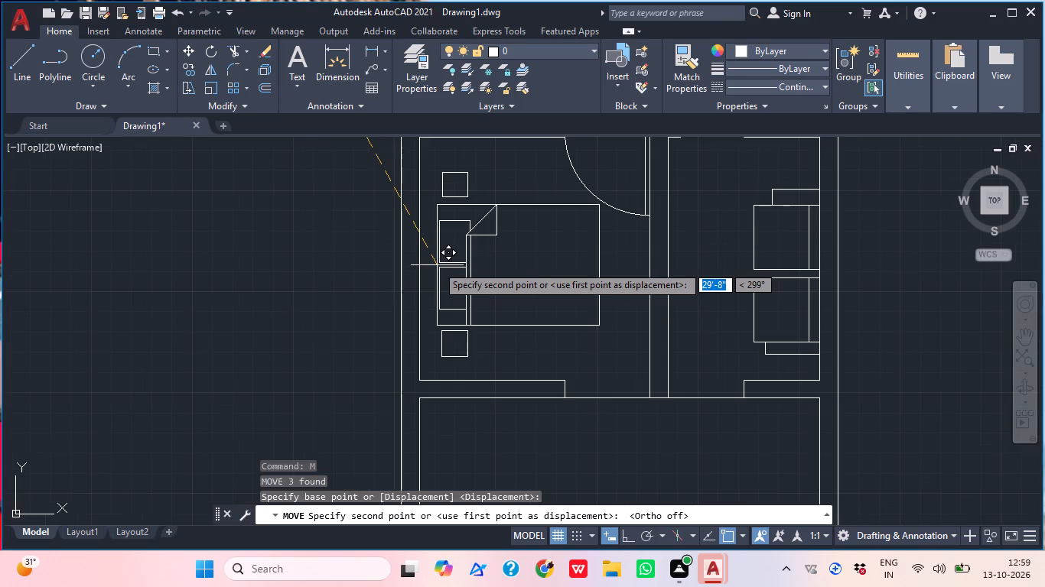
scroll(437, 265, "up", 1)
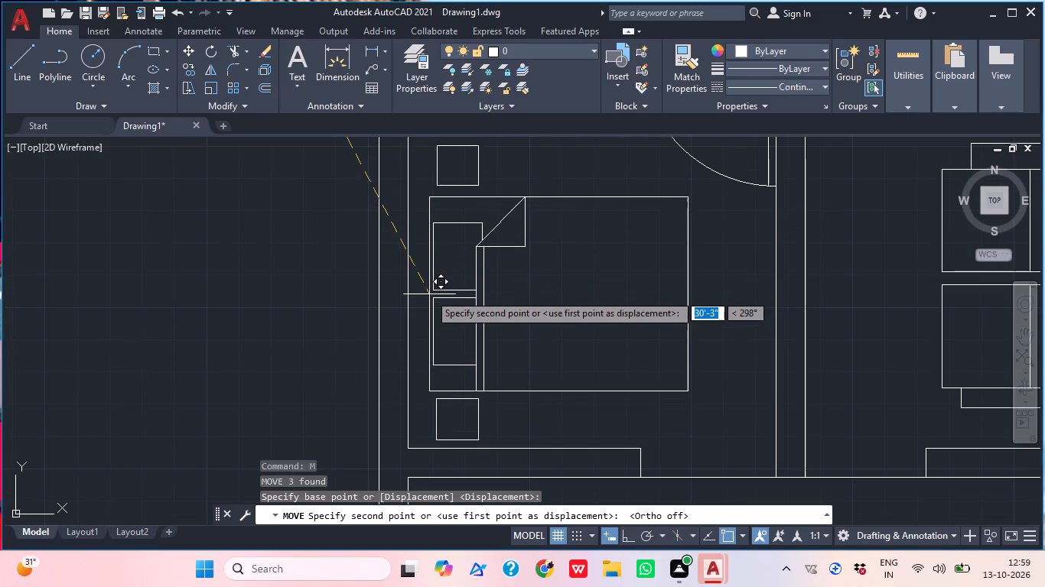
left_click(418, 290)
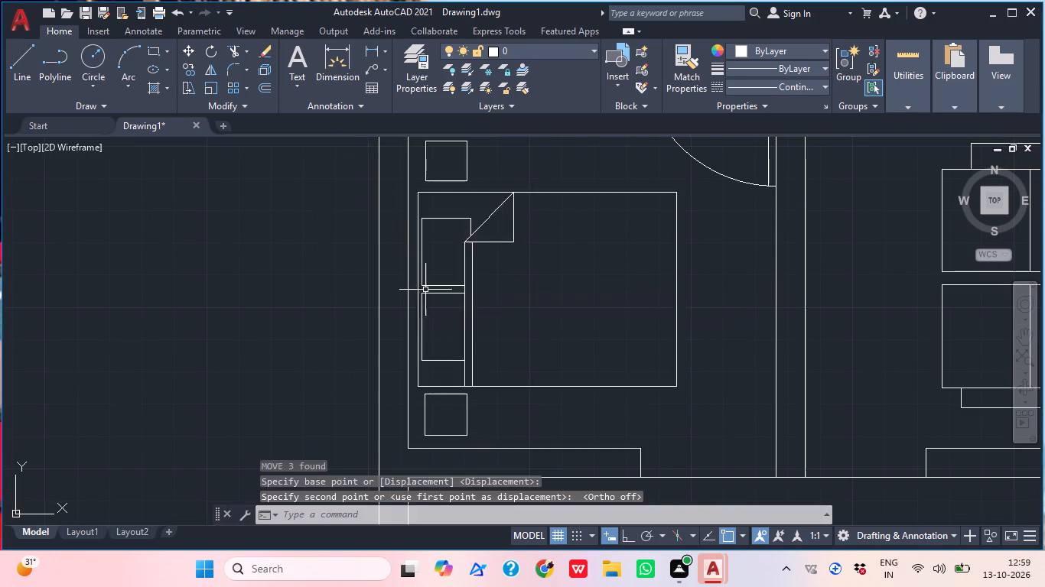
Extend both lines of the wall between the bedroom and sofa room down to the bottom room's lower inner wall line.
scroll(538, 257, "down", 2)
middle_click_drag(698, 272, 652, 271)
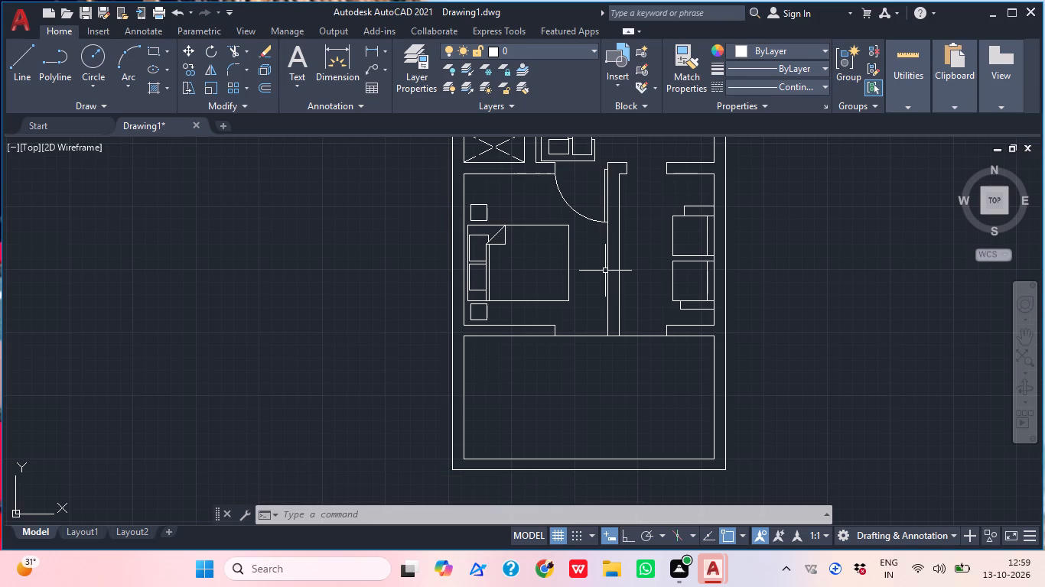
middle_click_drag(640, 277, 613, 272)
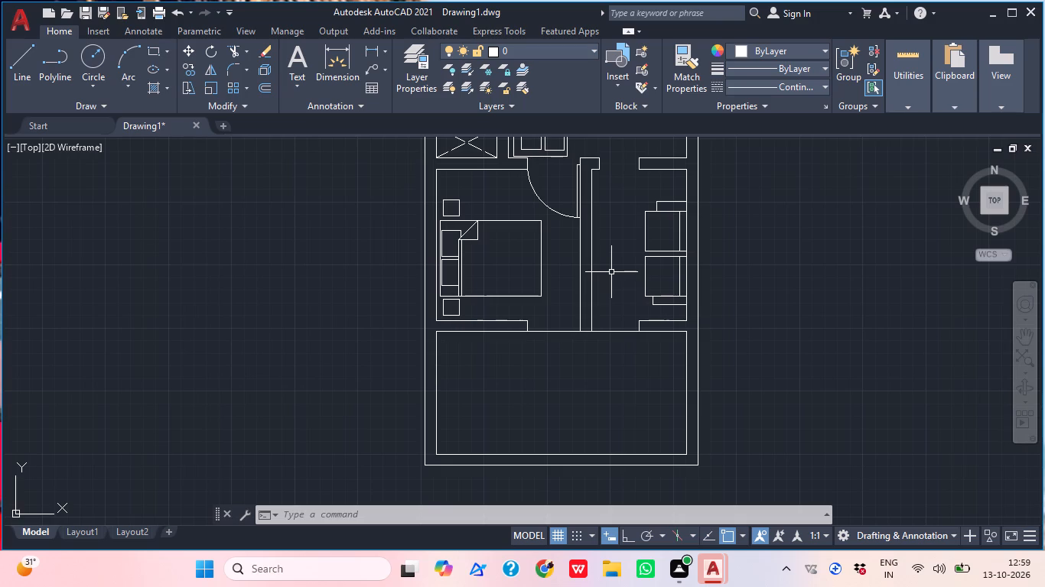
middle_click_drag(651, 395, 630, 397)
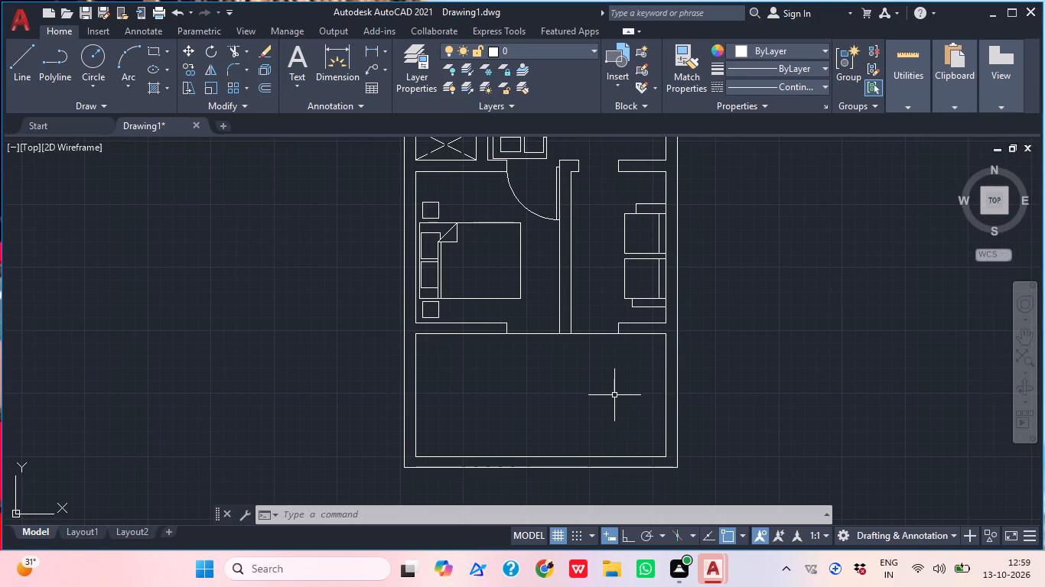
type("EX")
key("space")
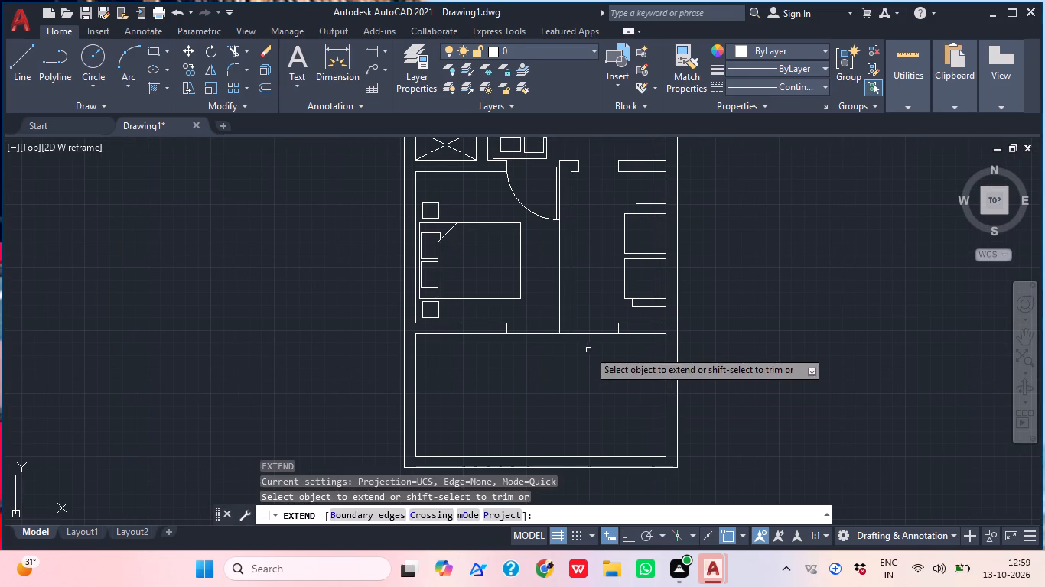
left_click(584, 314)
left_click(552, 316)
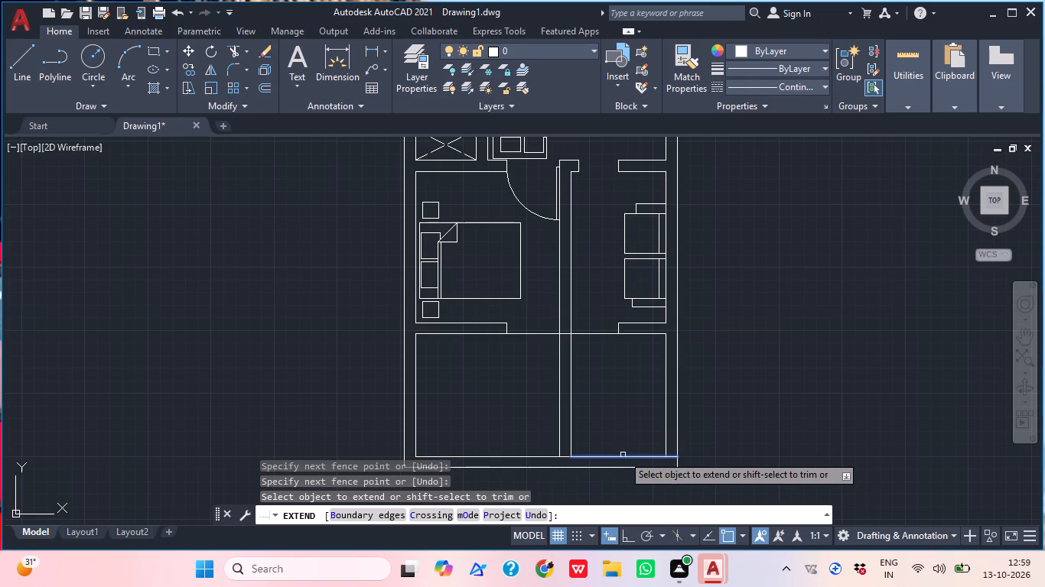
key("Escape")
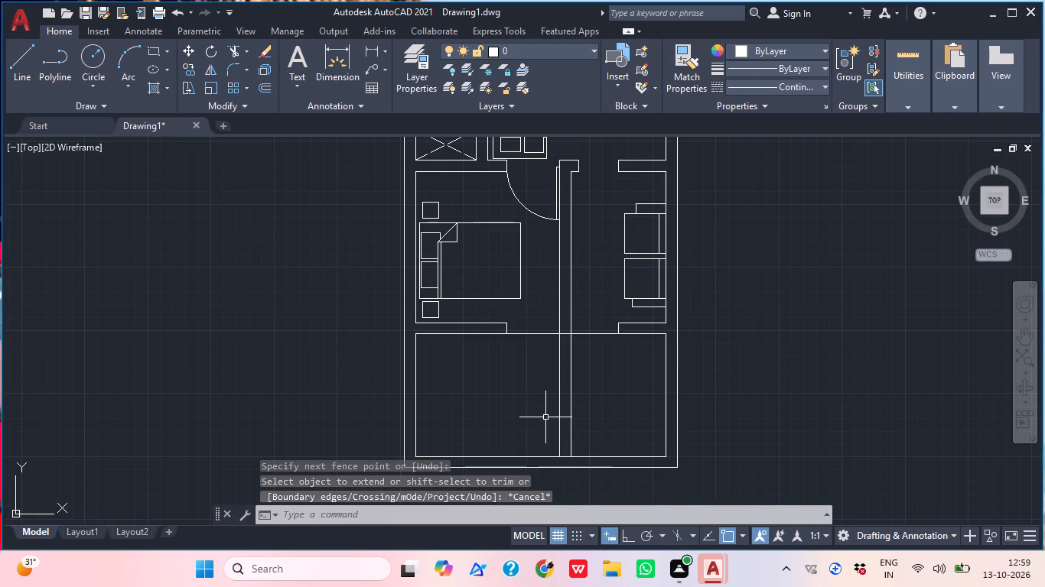
Offset the bottom room's lower, left and upper inner wall lines 3' into the room.
type("O")
key("space")
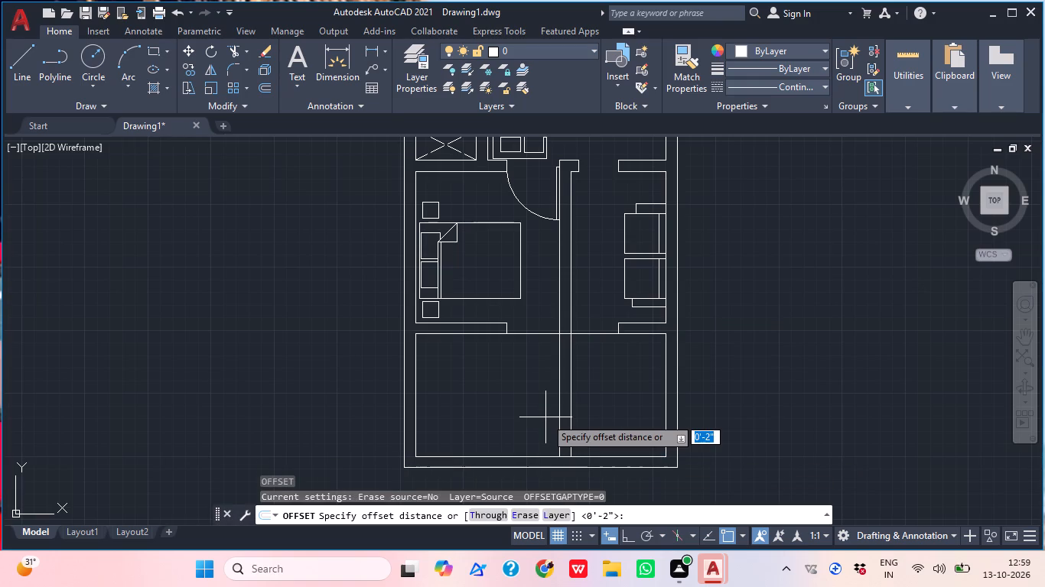
type("3'")
key("Return")
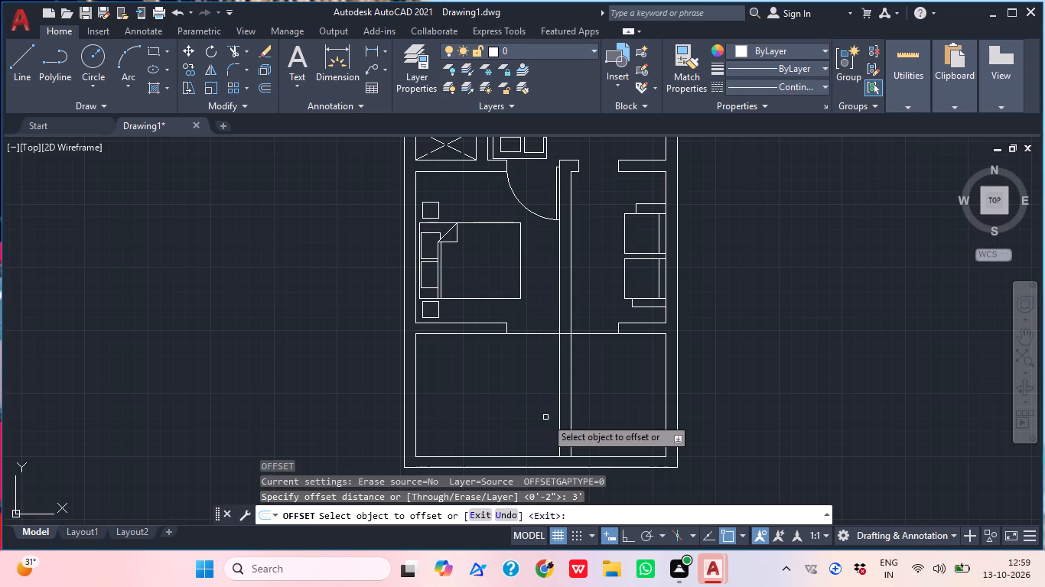
left_click(480, 459)
left_click(483, 410)
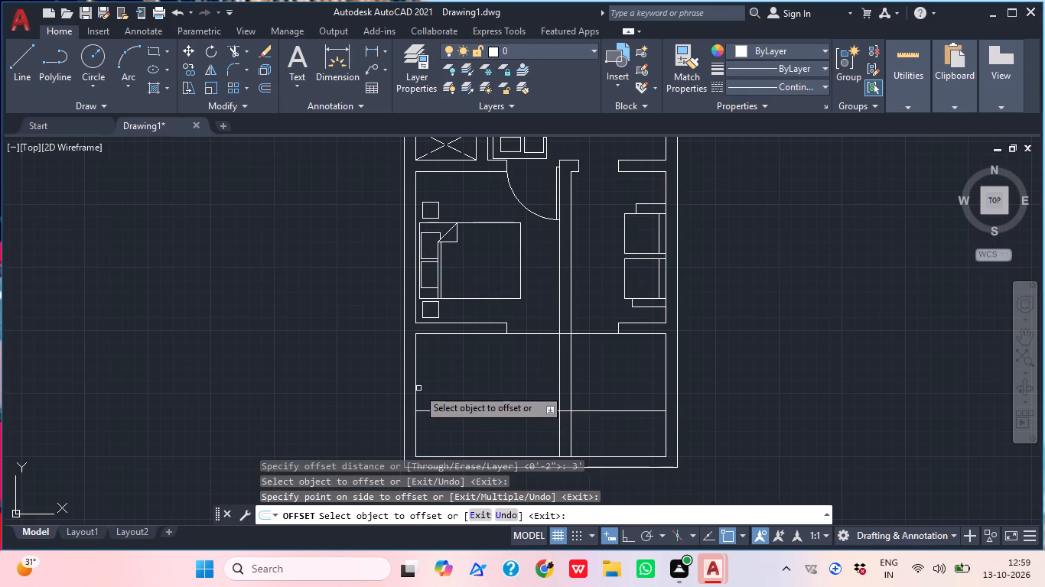
left_click(417, 388)
left_click(467, 397)
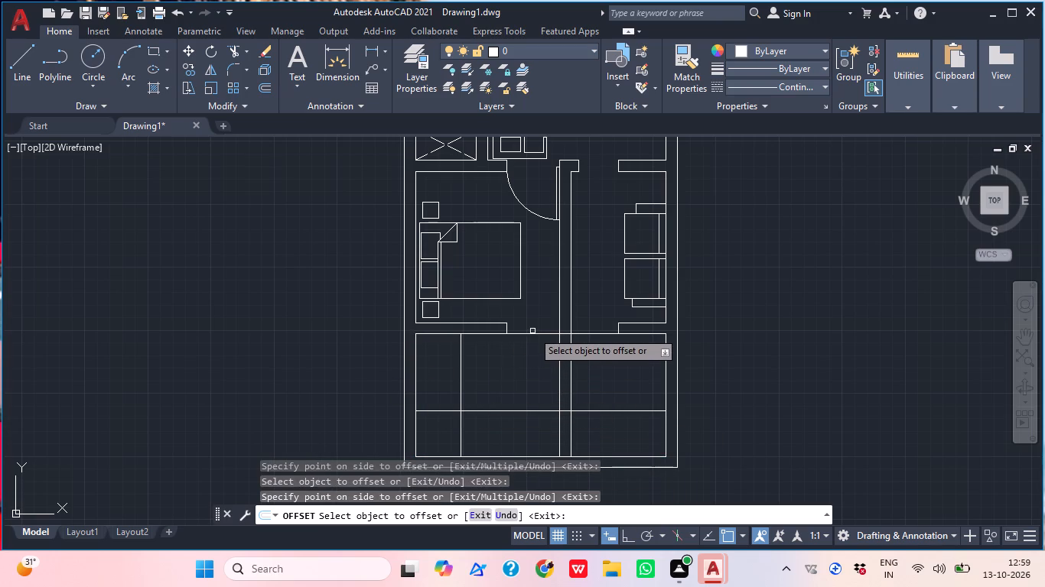
left_click(532, 331)
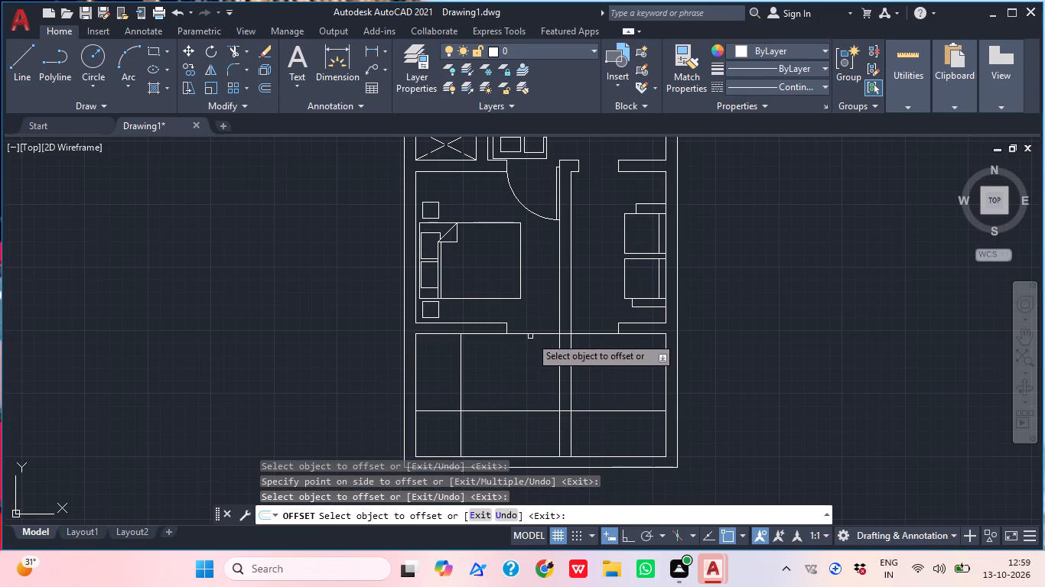
left_click(530, 336)
left_click(520, 388)
key("Escape")
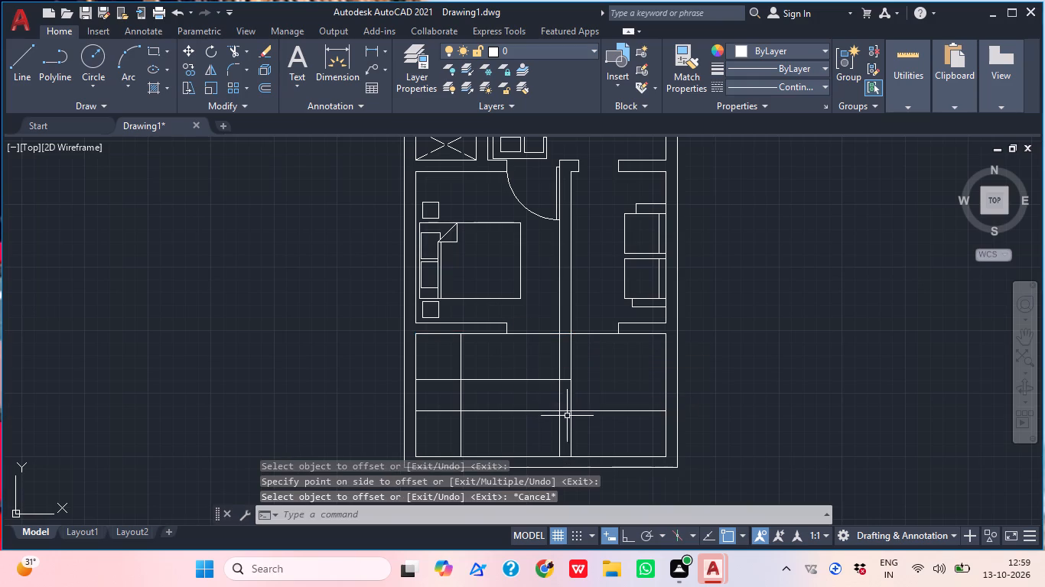
In the bottom room, trim the right extended wall line and the parts of both horizontal offset lines beyond the left extended line.
type("TR")
key("space")
left_click(591, 423)
left_click(594, 388)
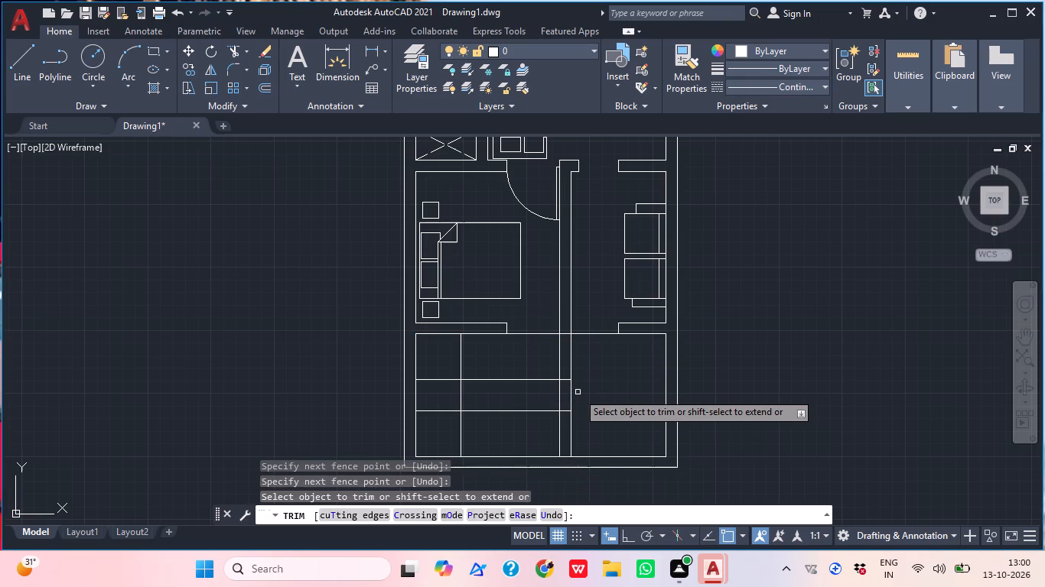
scroll(567, 388, "up", 2)
left_click(567, 388)
left_click(563, 365)
left_click(560, 431)
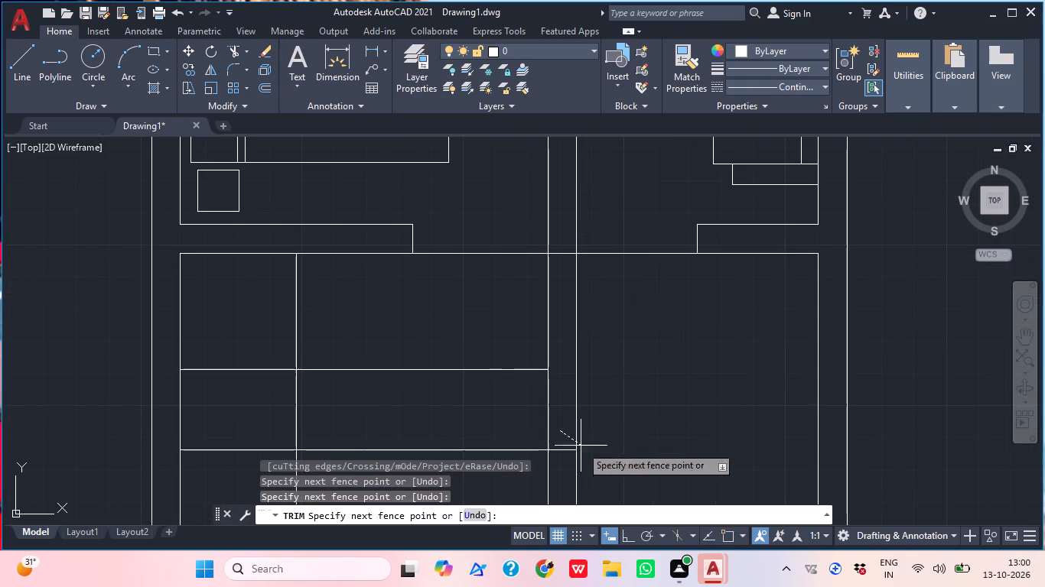
left_click(625, 482)
left_click(581, 497)
left_click(574, 455)
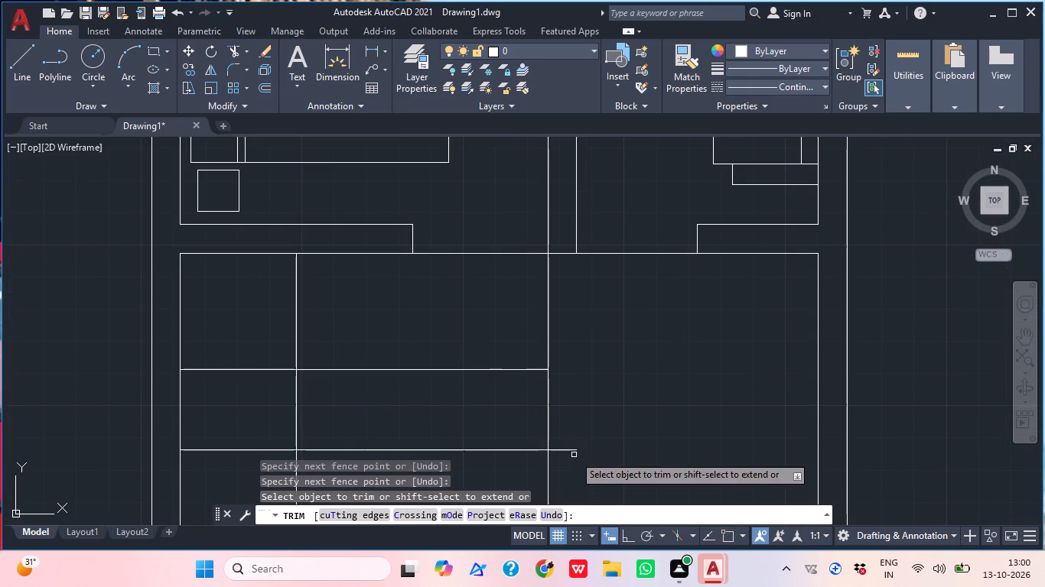
left_click(557, 437)
left_click(558, 451)
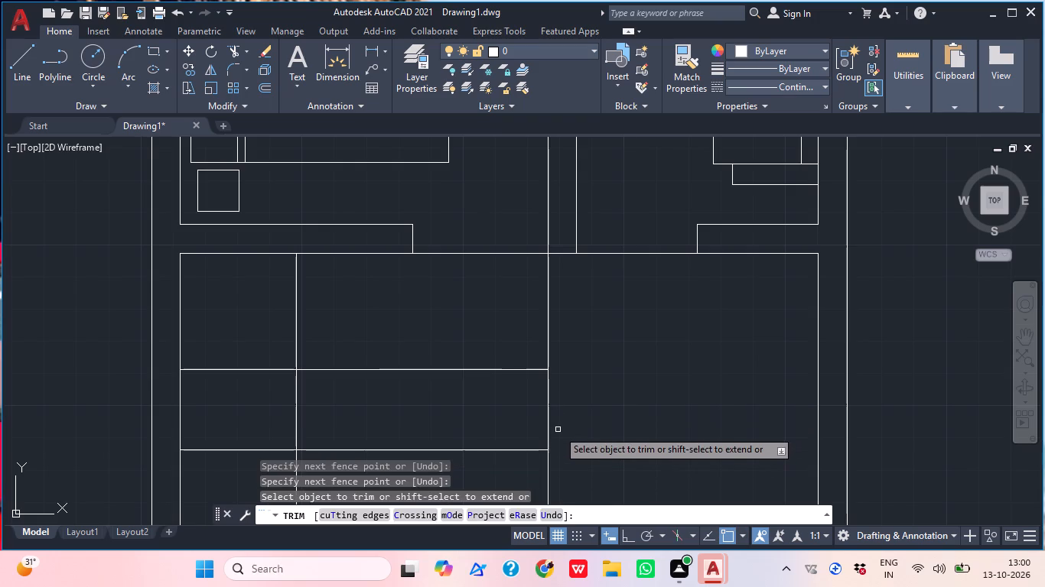
Trim the remaining extended wall line between the two horizontal offset lines in the bottom room.
left_click(558, 426)
left_click(524, 426)
middle_click_drag(603, 401, 672, 375)
scroll(639, 393, "down", 1)
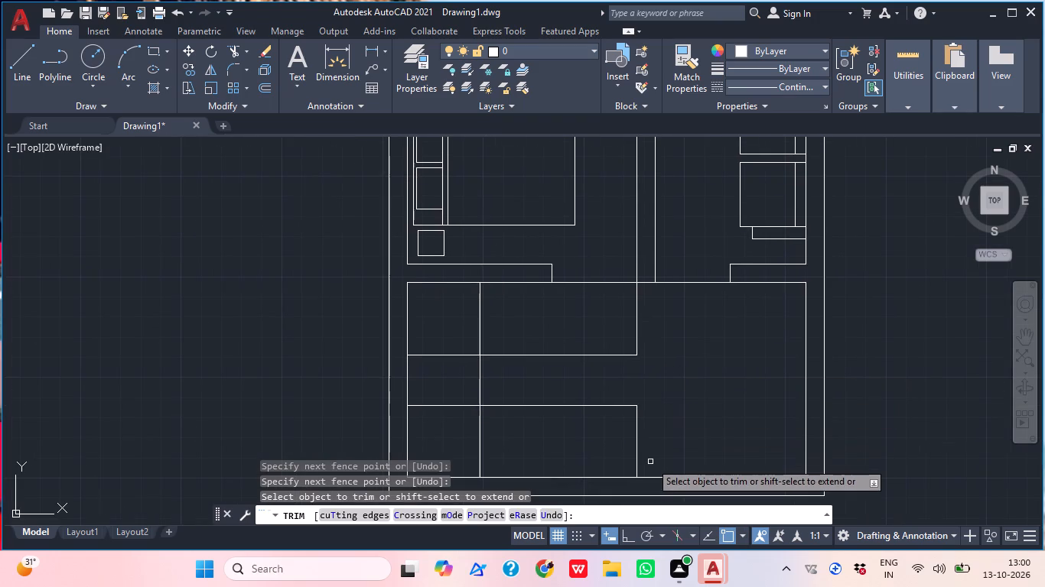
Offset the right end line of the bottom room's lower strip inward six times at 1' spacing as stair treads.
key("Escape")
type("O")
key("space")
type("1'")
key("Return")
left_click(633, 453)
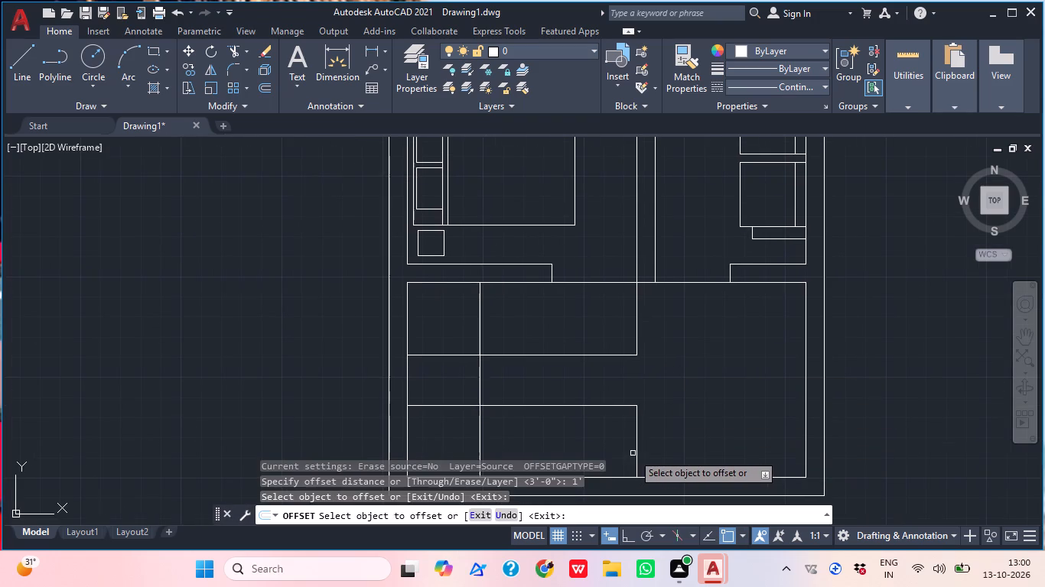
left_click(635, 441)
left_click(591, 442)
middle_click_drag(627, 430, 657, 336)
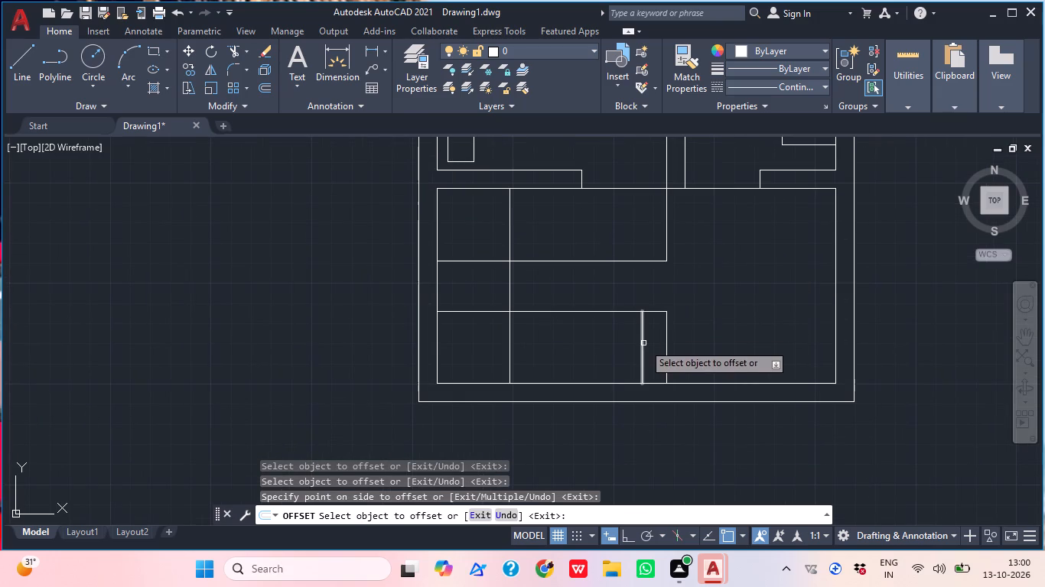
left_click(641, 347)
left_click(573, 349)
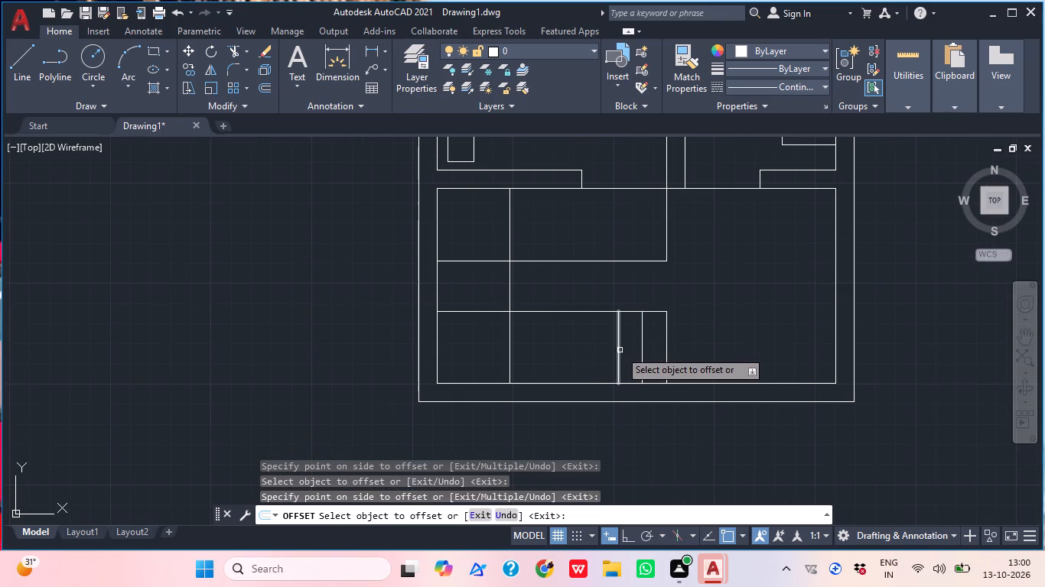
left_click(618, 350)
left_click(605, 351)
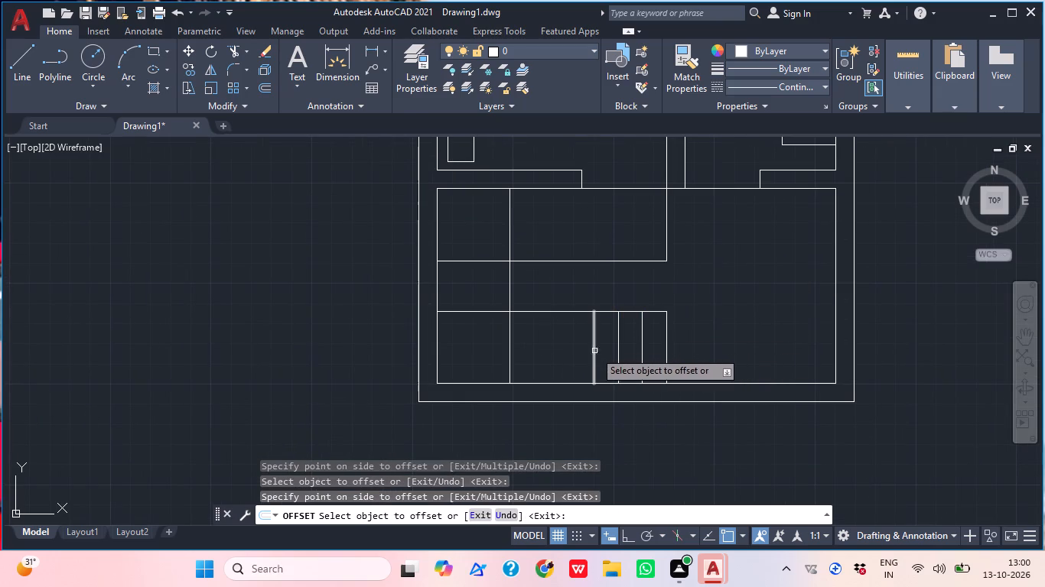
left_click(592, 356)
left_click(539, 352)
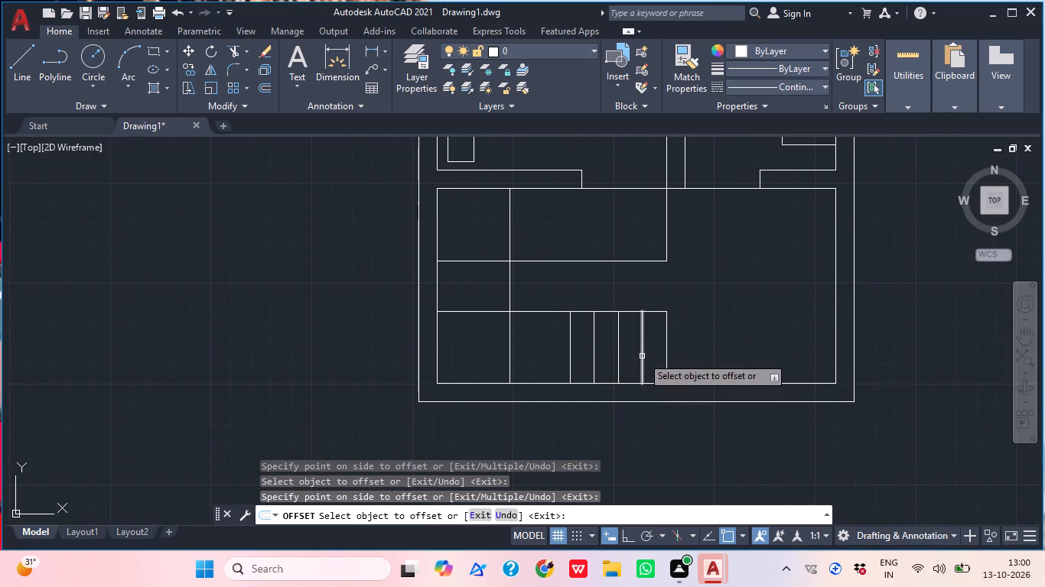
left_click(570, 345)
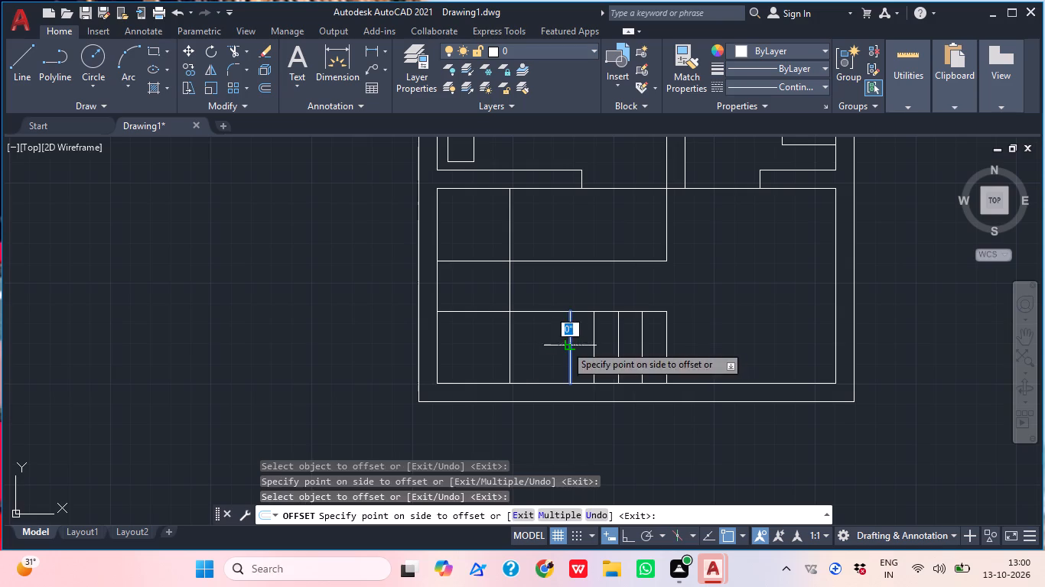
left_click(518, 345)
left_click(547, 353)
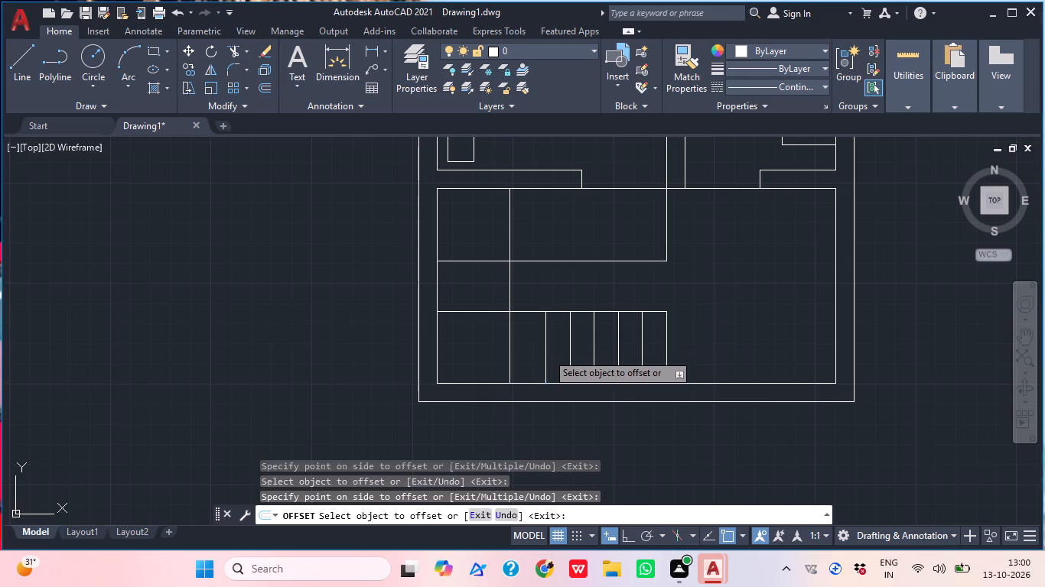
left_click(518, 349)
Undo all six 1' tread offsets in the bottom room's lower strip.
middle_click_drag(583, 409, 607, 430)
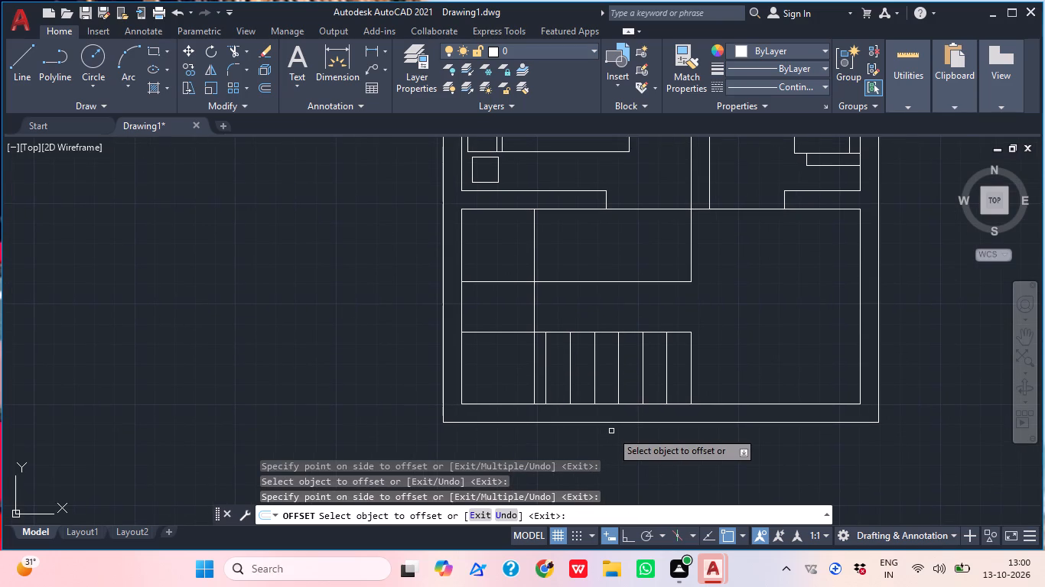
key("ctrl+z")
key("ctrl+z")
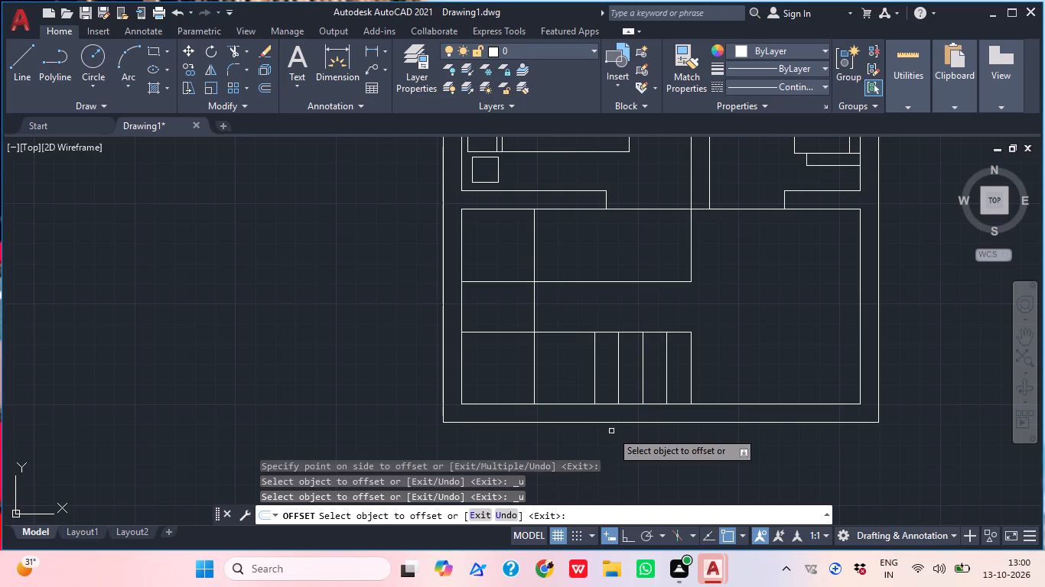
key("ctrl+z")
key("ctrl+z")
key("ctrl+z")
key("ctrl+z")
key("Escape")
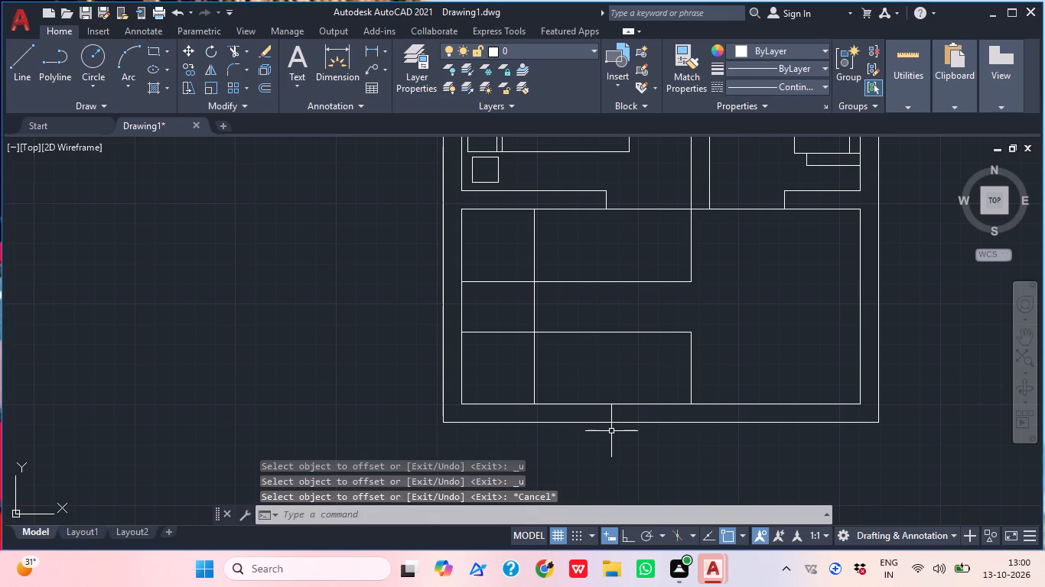
Offset the lower strip's right end line inward eight times at 9" spacing to form the lower stair flight's treads.
type("O 9\"")
key("Return")
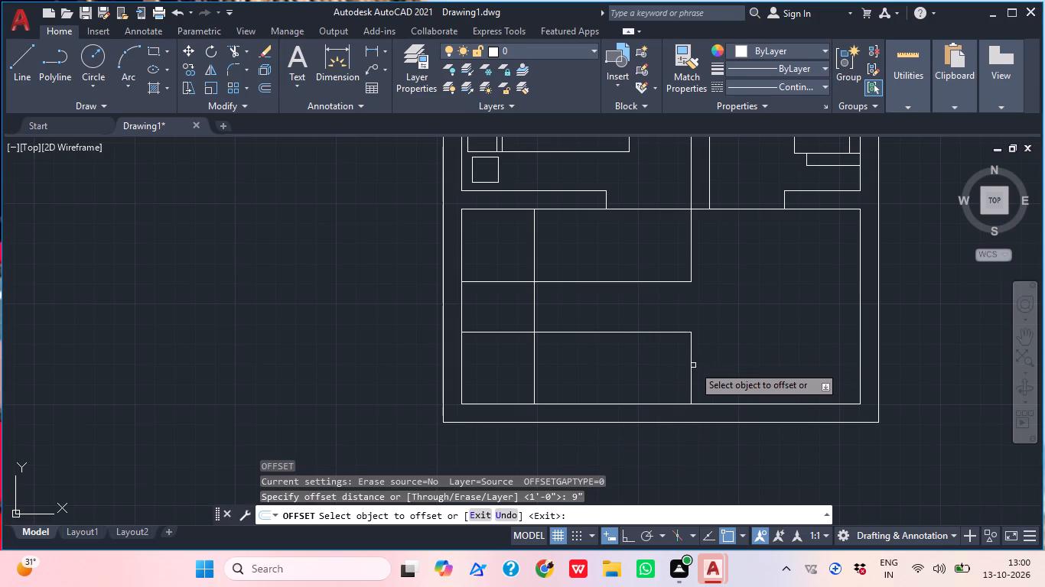
left_click(691, 365)
left_click(659, 365)
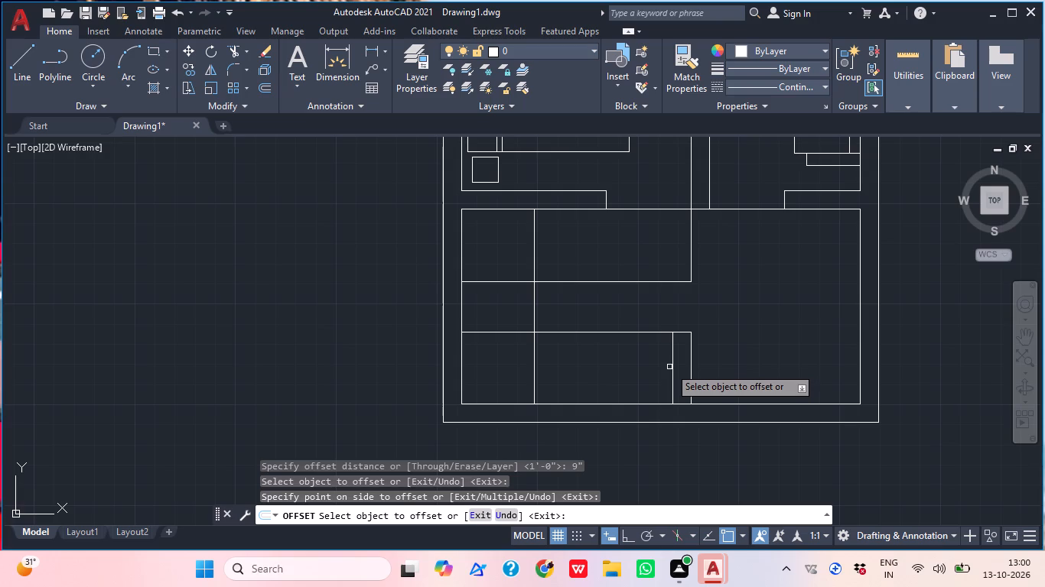
left_click(672, 368)
left_click(656, 371)
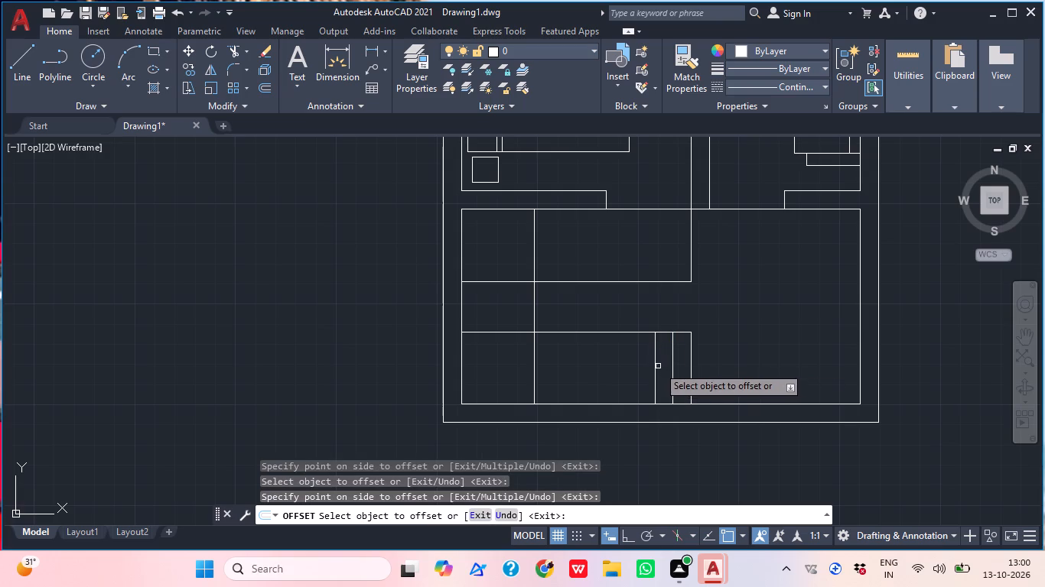
left_click(654, 367)
left_click(596, 379)
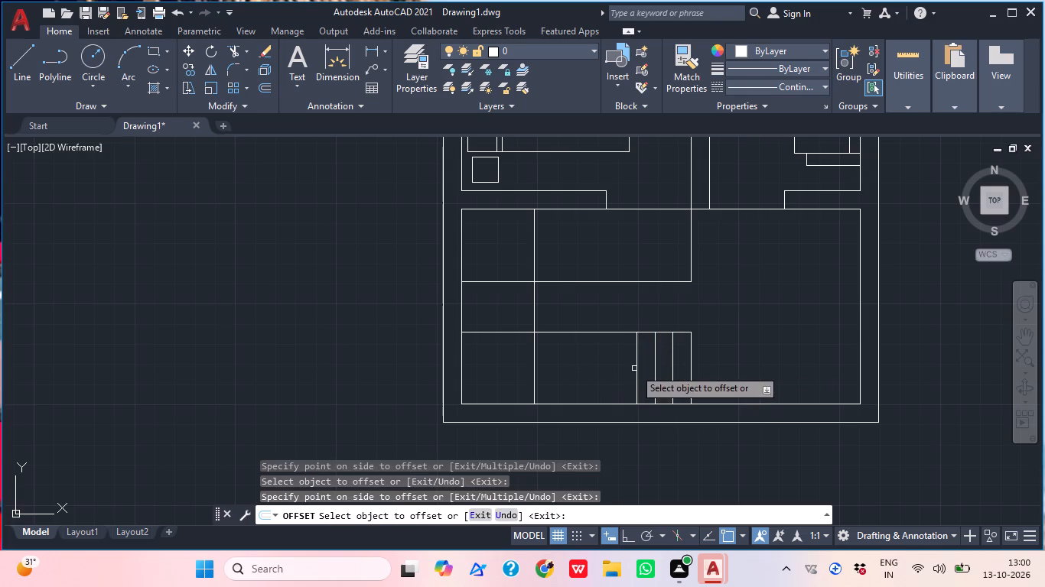
left_click(637, 365)
left_click(604, 368)
left_click(617, 368)
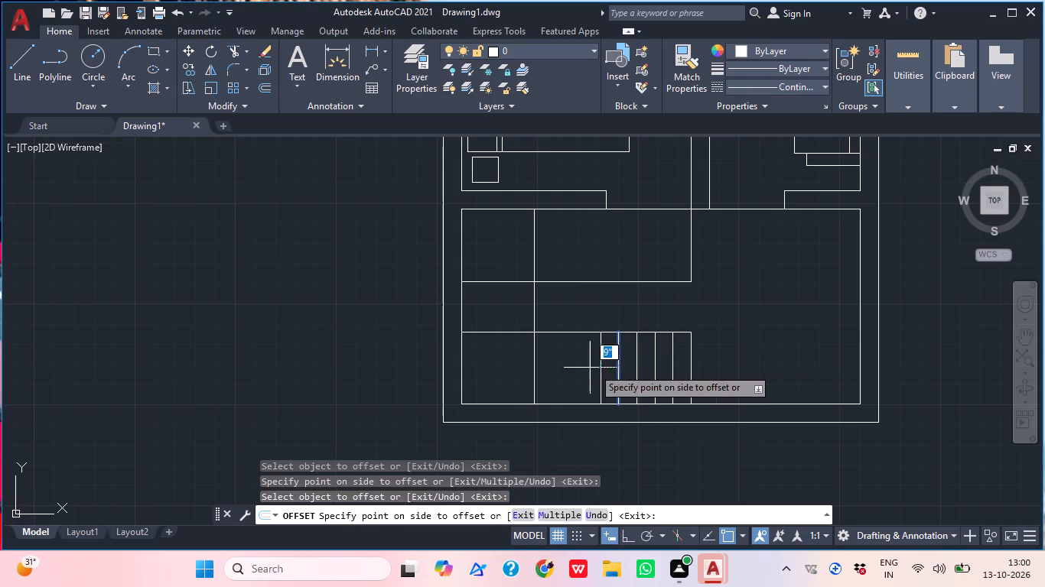
left_click(575, 368)
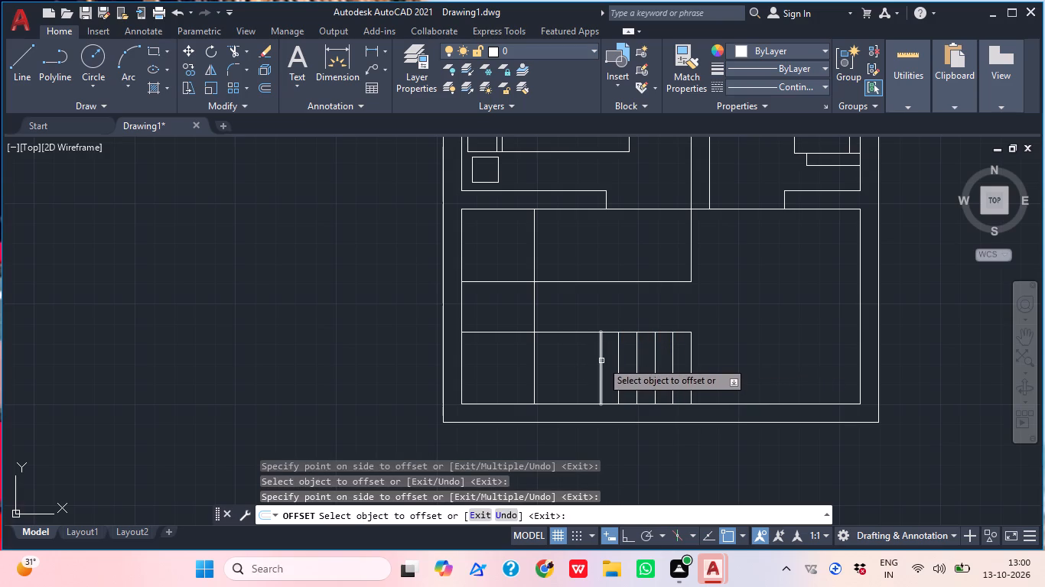
left_click(601, 361)
left_click(578, 362)
left_click(583, 365)
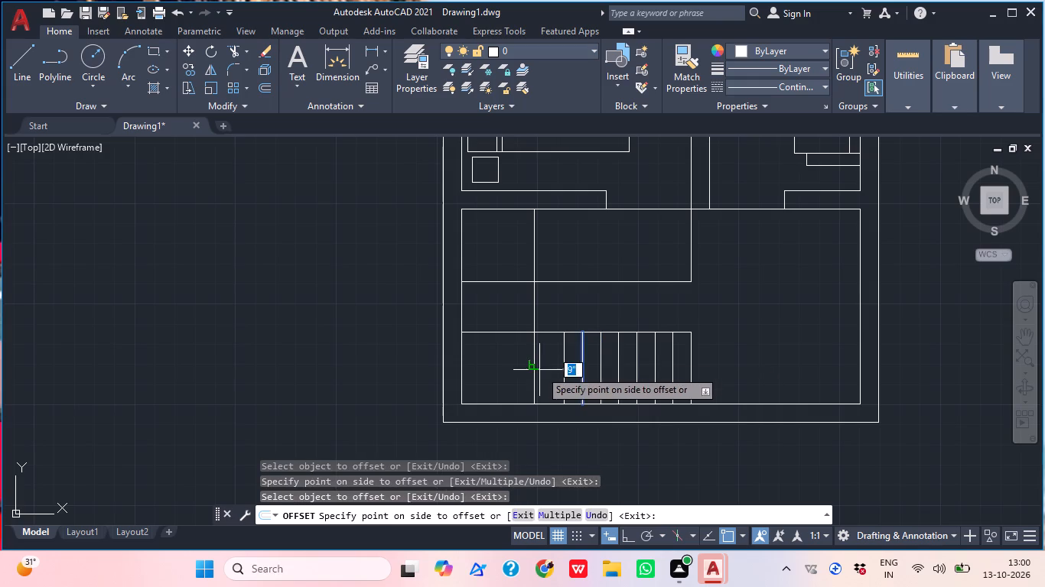
left_click(539, 370)
left_click(565, 358)
left_click(548, 360)
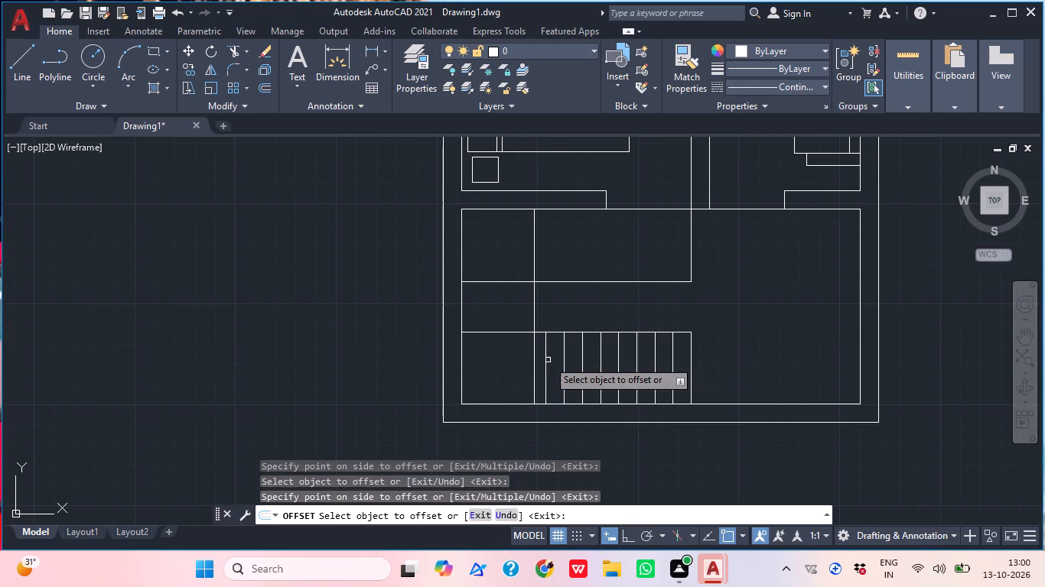
key("Escape")
Trim the left vertical division line below the lower horizontal line, beside the last tread of the lower flight.
type("TR")
key("space")
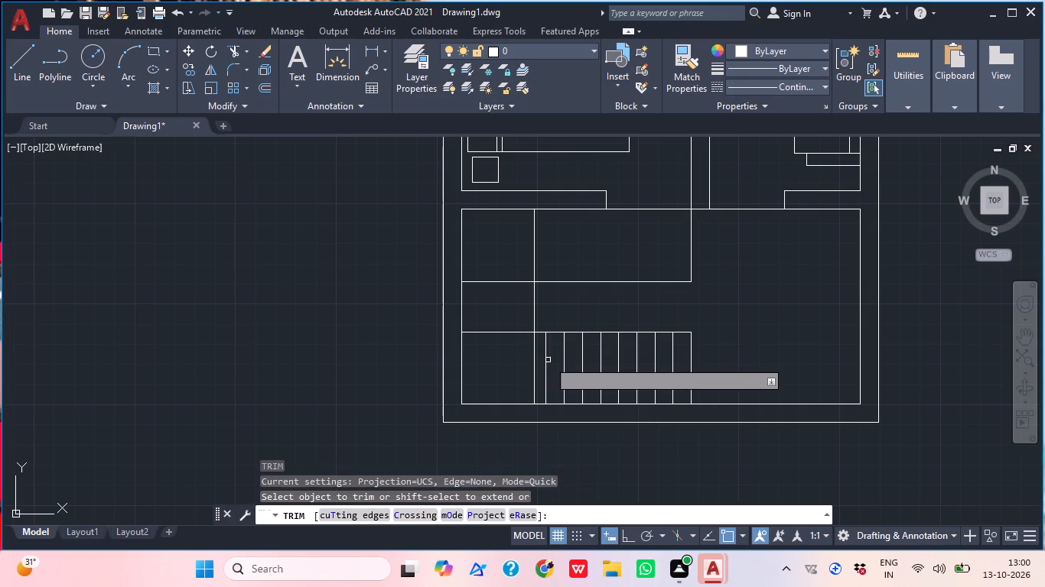
left_click(541, 362)
left_click(523, 362)
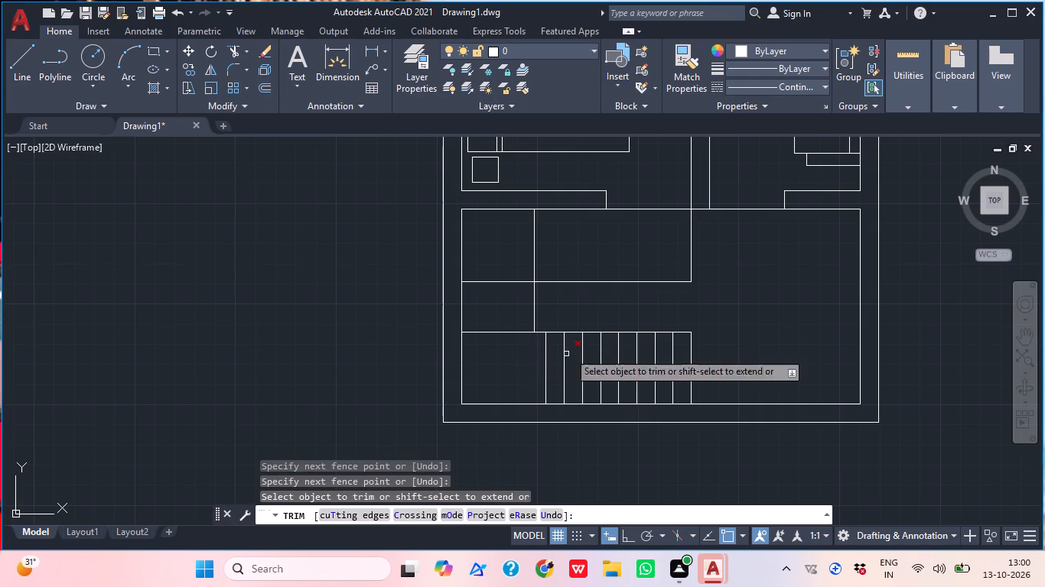
middle_click_drag(623, 321, 583, 337)
key("Escape")
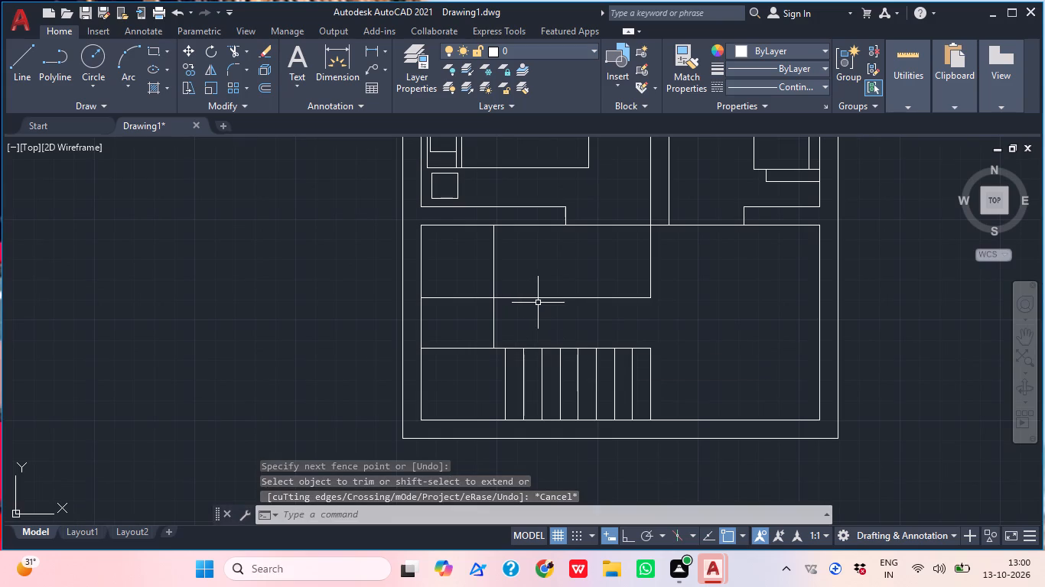
Offset the left vertical division line four times to the right at 9" spacing to form the upper flight's treads.
middle_click_drag(514, 274, 544, 309)
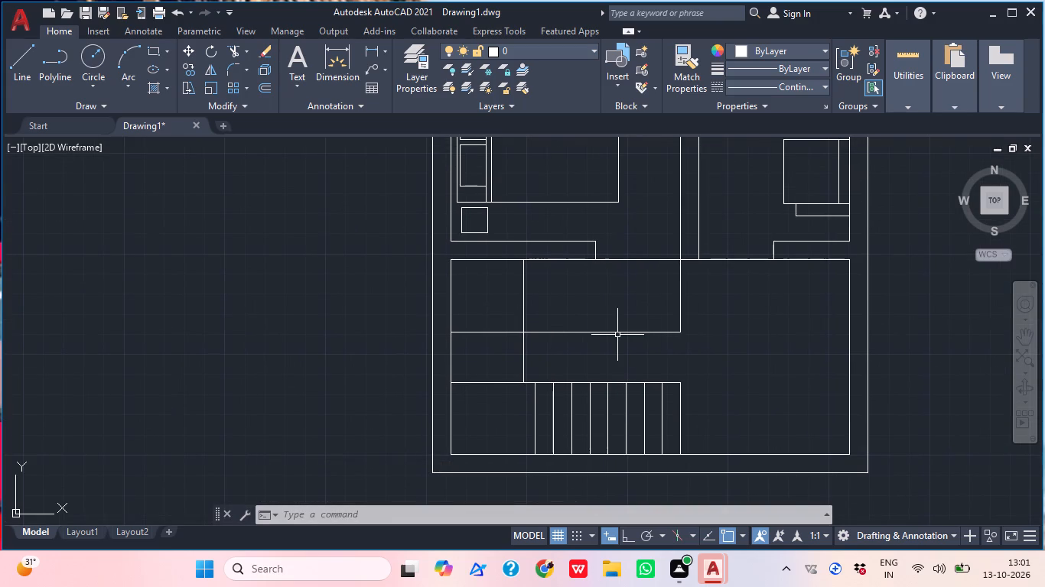
type("O")
key("space")
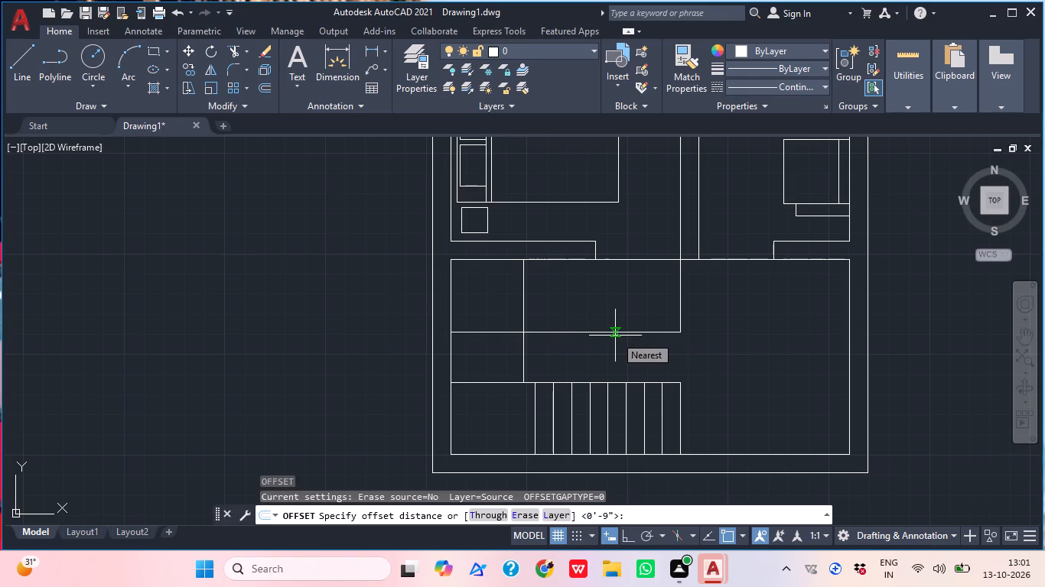
type("9\"")
key("Return")
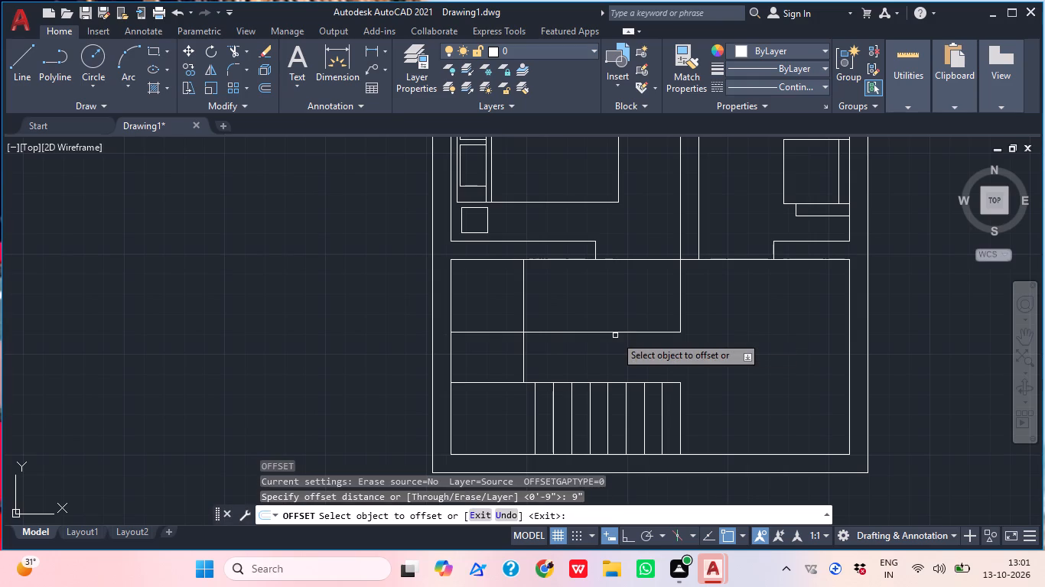
left_click(520, 304)
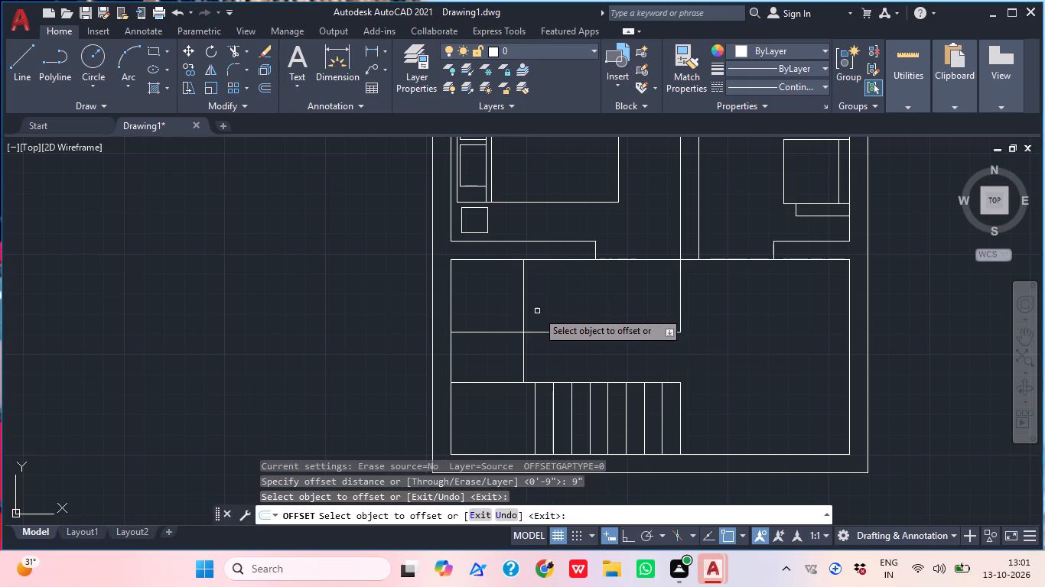
left_click(525, 302)
left_click(558, 309)
left_click(542, 301)
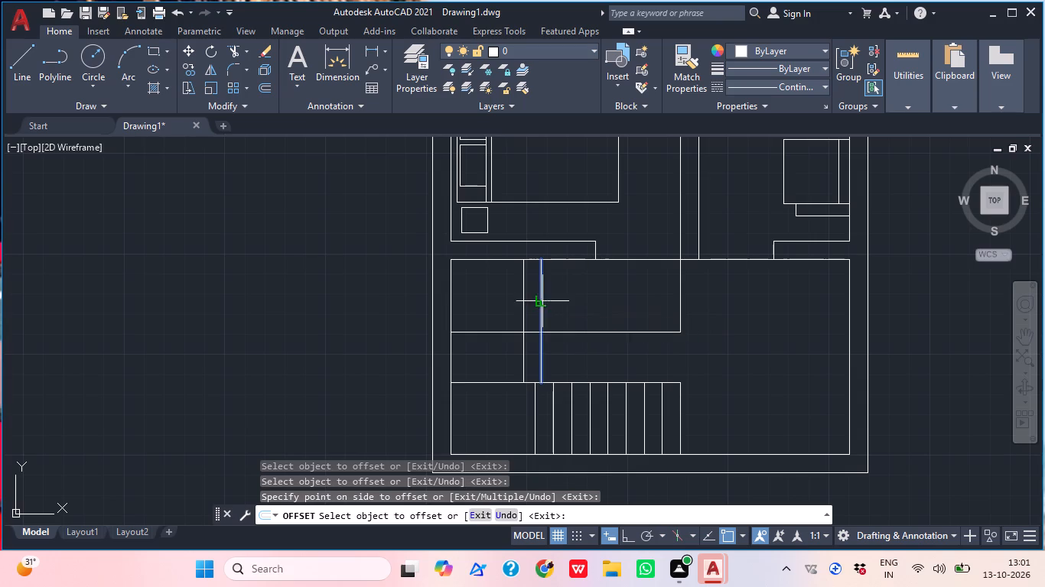
left_click(568, 305)
left_click(559, 303)
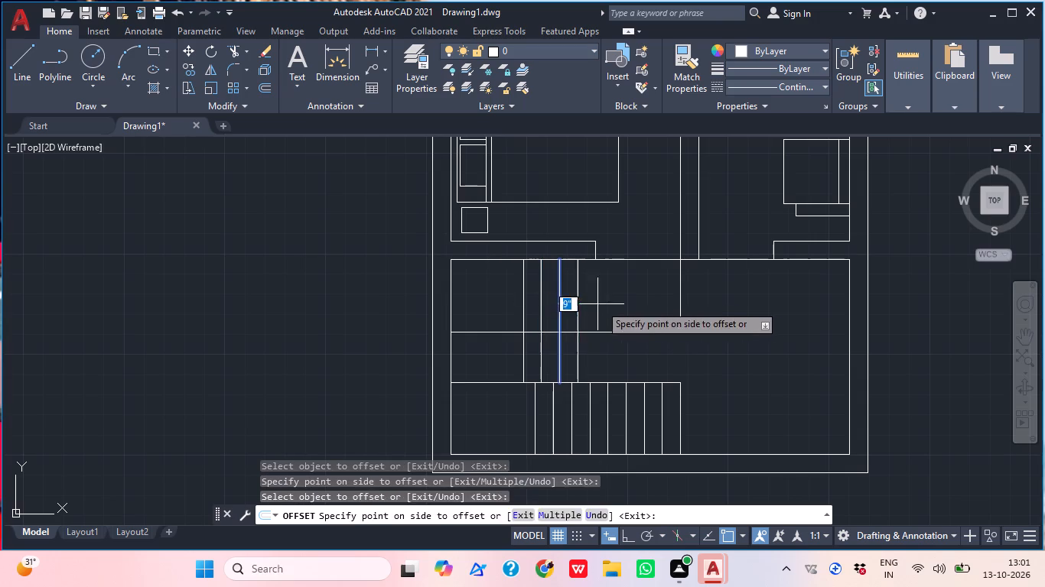
left_click(606, 306)
left_click(578, 299)
left_click_drag(588, 300, 597, 306)
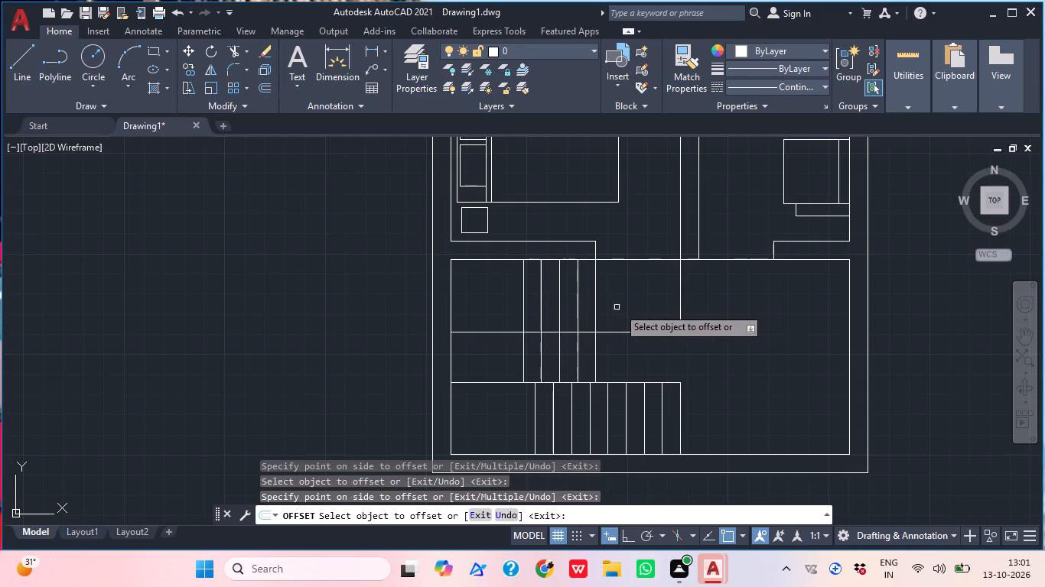
key("Escape")
Trim the upper strip's horizontal line and end line beyond the fourth new tread, and the new treads' parts below the upper strip.
type("TR")
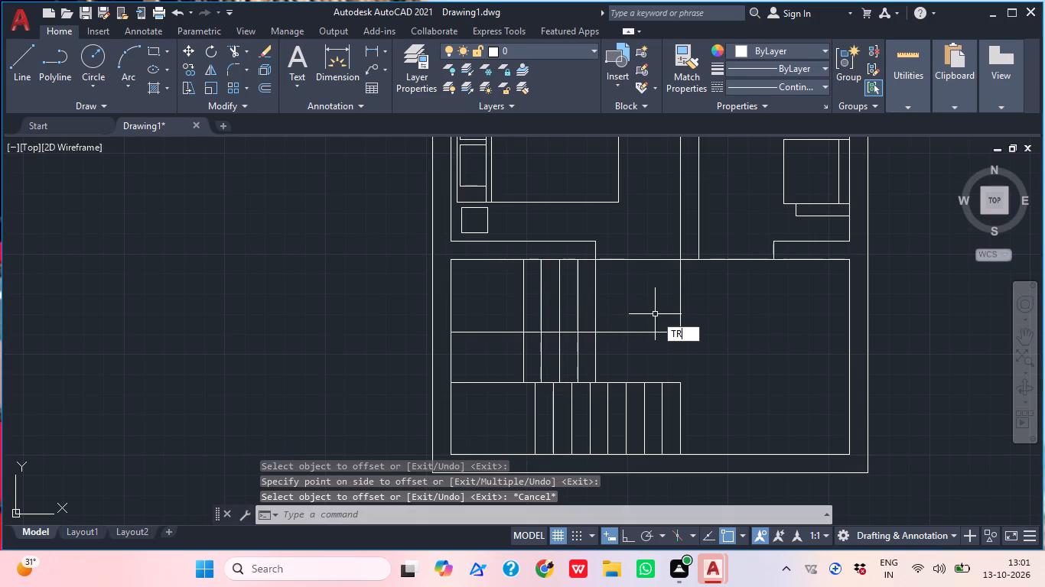
key("space")
left_click(638, 362)
left_click(723, 287)
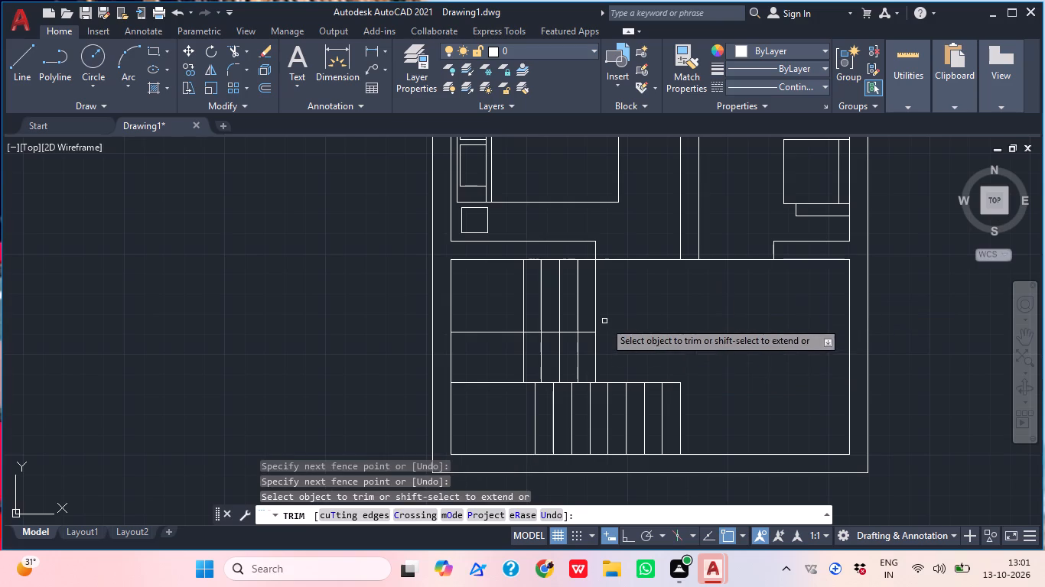
left_click(612, 353)
left_click(530, 363)
key("Escape")
Offset the upper horizontal line down and the lower horizontal line up by 9" into the gap between the stair flights.
middle_click_drag(572, 386, 597, 394)
type("O")
key("space")
key("space")
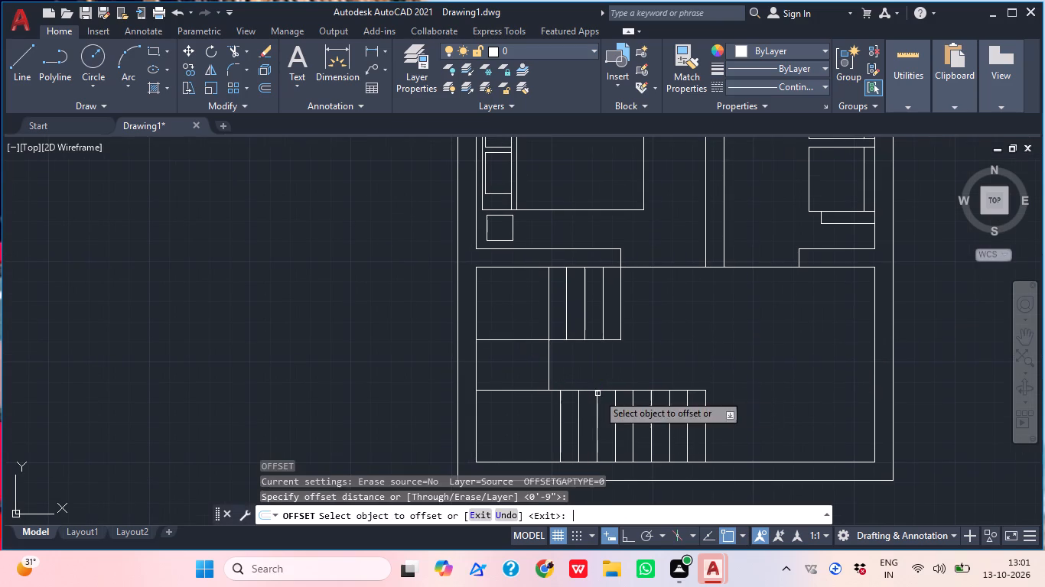
left_click(500, 339)
left_click(509, 389)
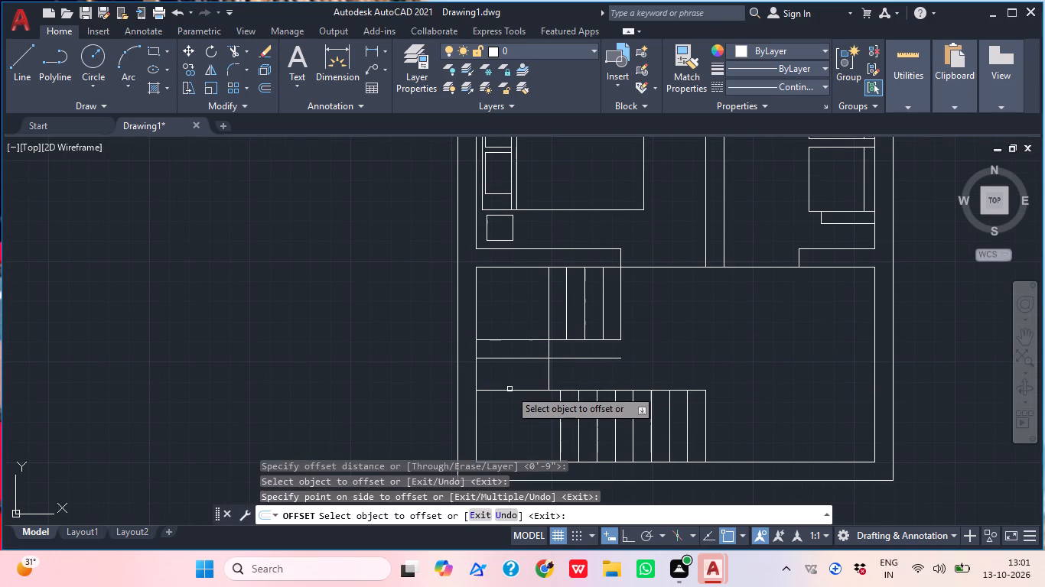
left_click(519, 389)
left_click(522, 371)
key("Escape")
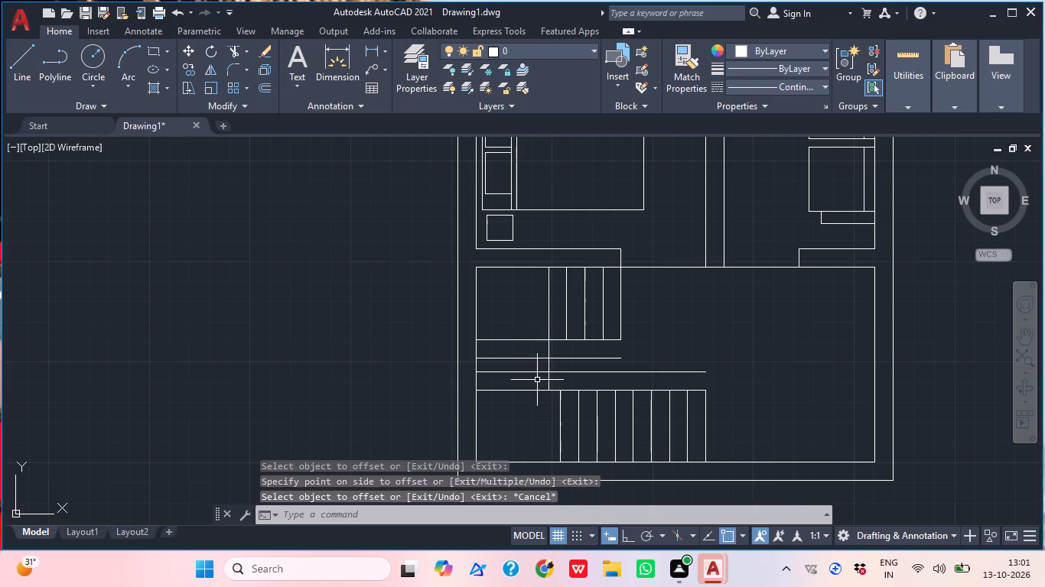
Trim both new horizontal offset lines to the right of the left vertical division line.
key("t")
key("r")
key("space")
left_click(591, 385)
left_click(585, 351)
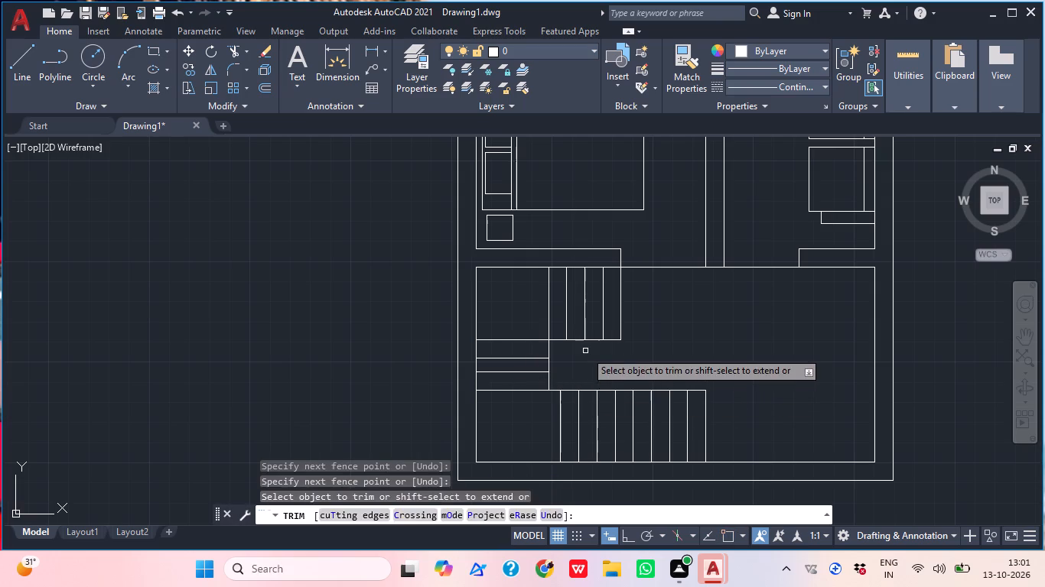
key("Escape")
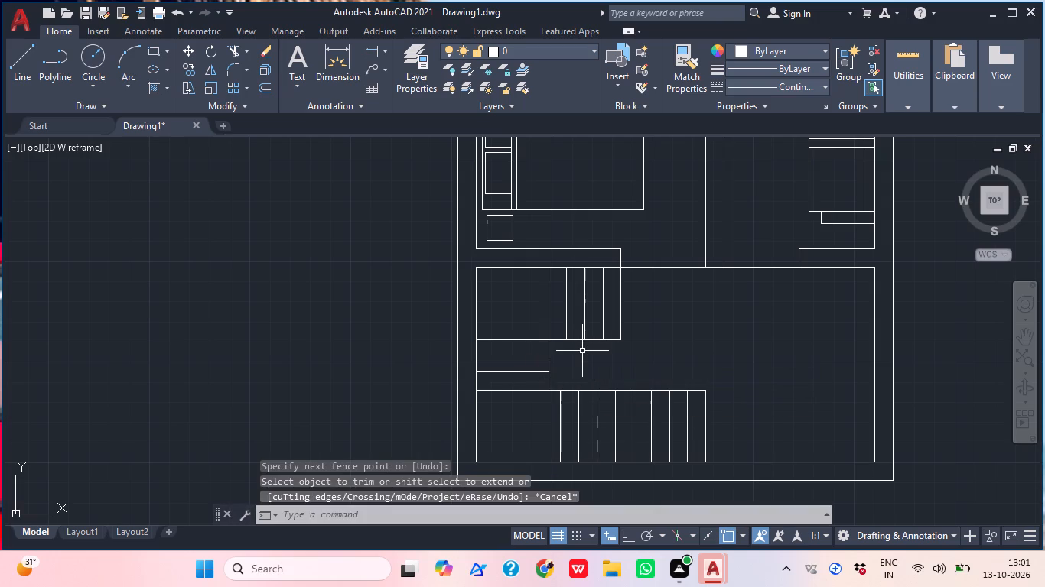
Draw a line extending the lower bedroom's bottom wall edge rightward from its end corner, turning 9" down to the wall's lower line.
middle_click_drag(662, 358, 509, 369)
middle_click_drag(584, 375, 597, 375)
scroll(592, 375, "down", 1)
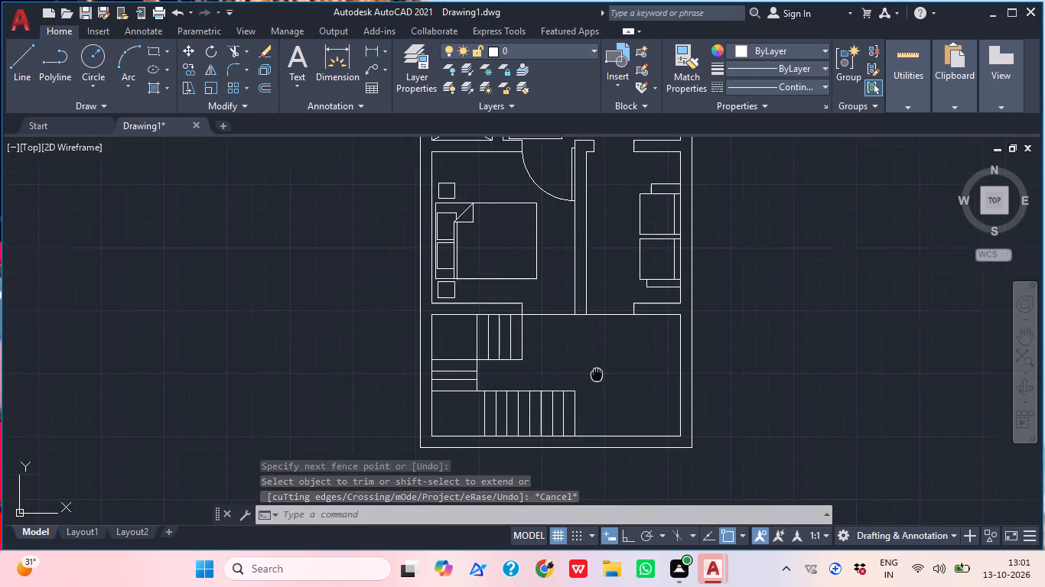
middle_click_drag(597, 375, 600, 374)
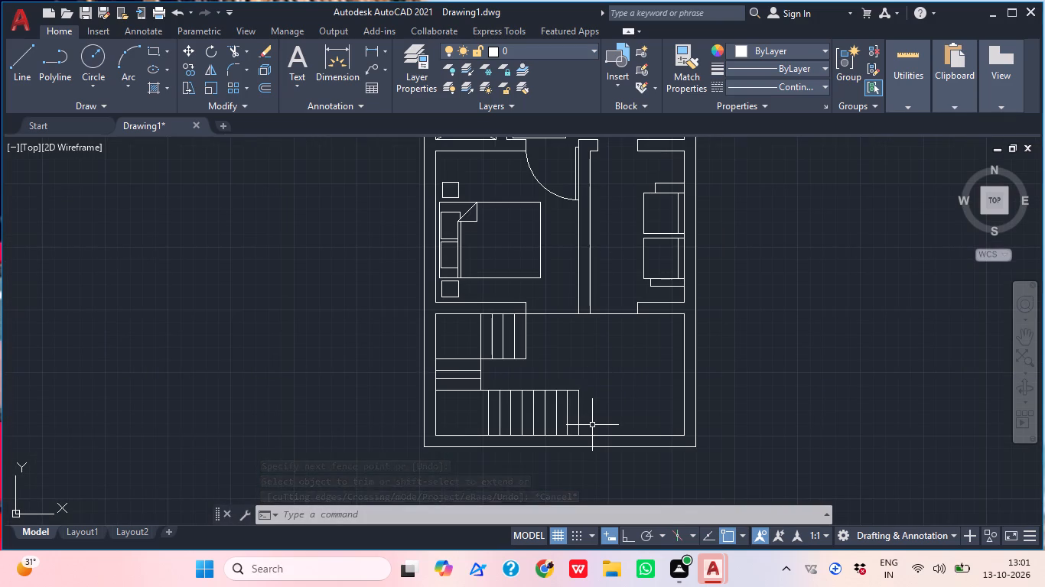
scroll(491, 289, "up", 2)
scroll(538, 352, "up", 1)
middle_click_drag(592, 349, 617, 407)
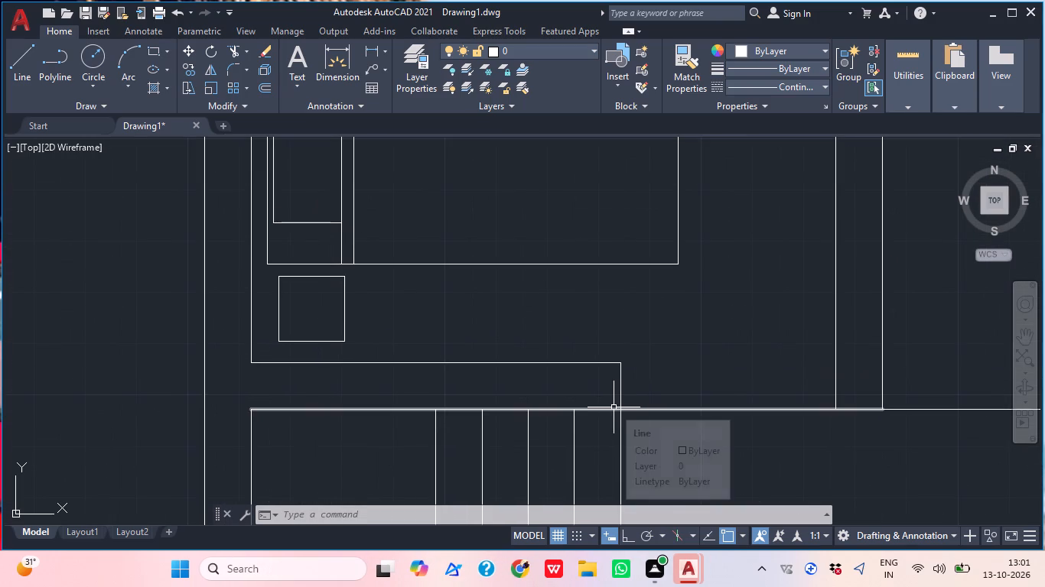
type("L")
key("space")
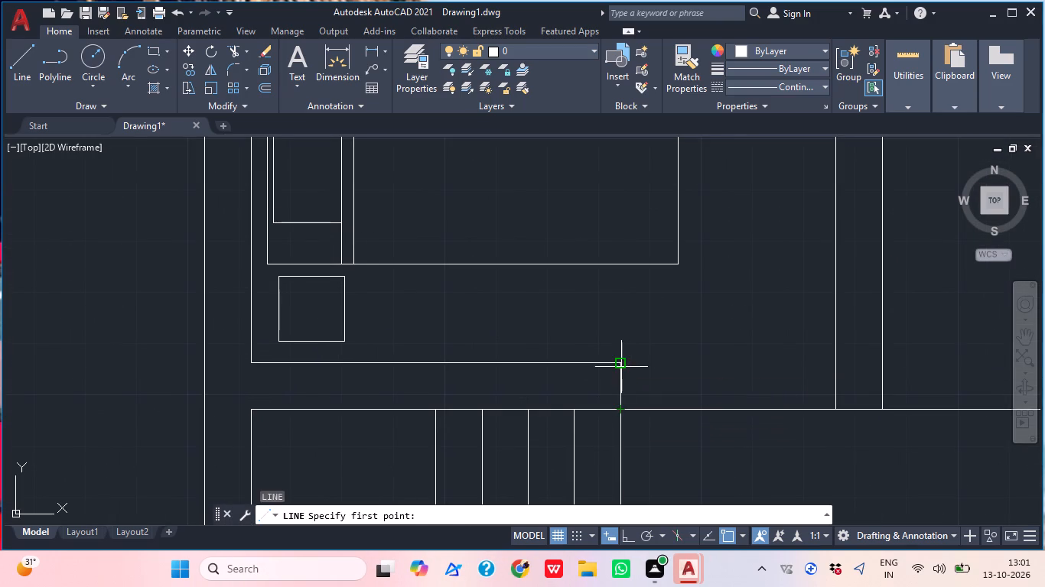
left_click(621, 367)
left_click(658, 362)
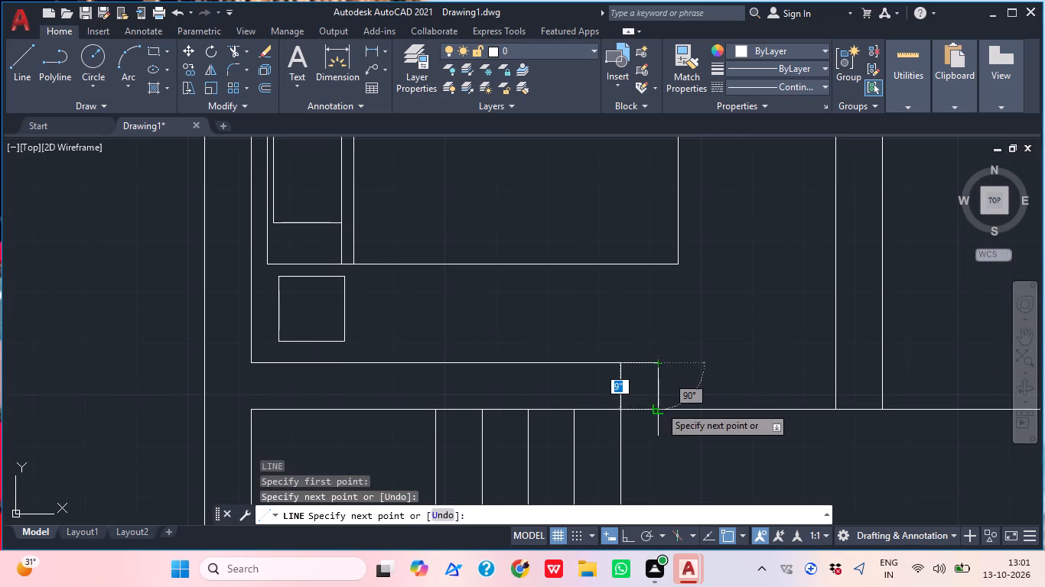
left_click(659, 408)
key("Escape")
Trim away the former vertical end line of the lower bedroom's bottom wall.
type("TR")
key("space")
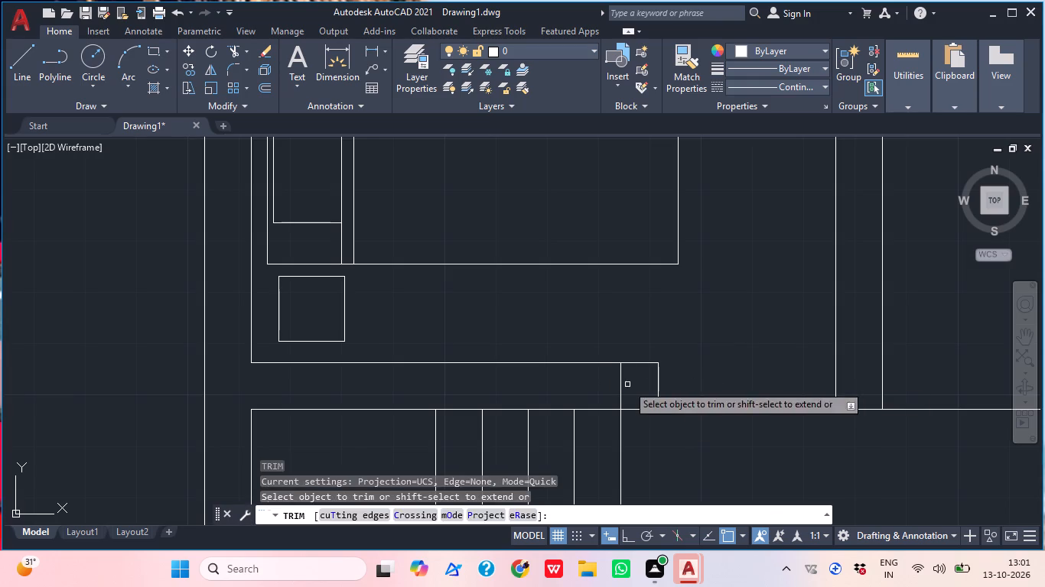
left_click(627, 384)
left_click(599, 383)
key("Escape")
scroll(682, 362, "down", 3)
middle_click_drag(731, 391, 631, 391)
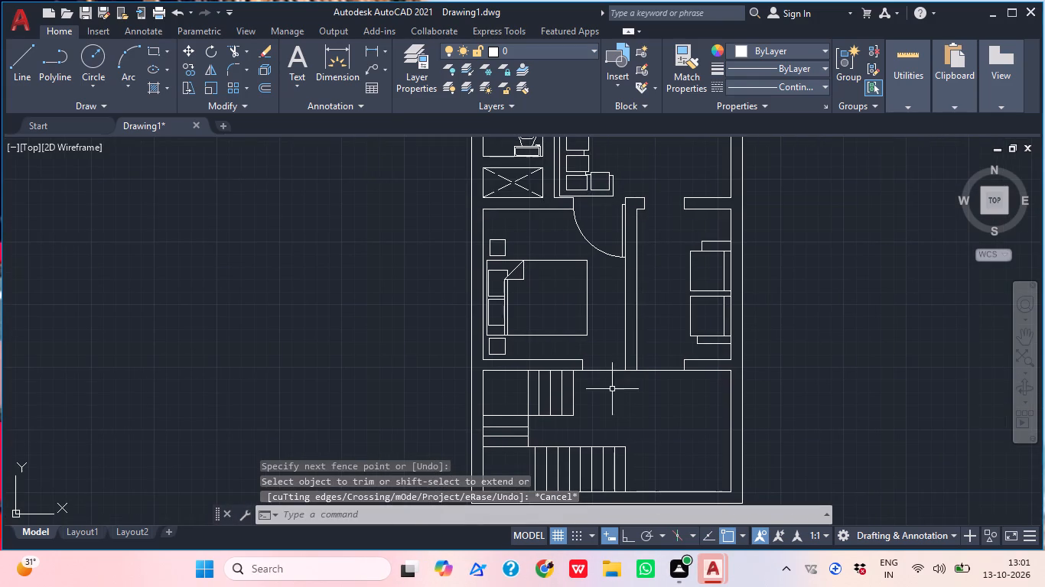
Add single-line text BED ROOM outside the plan beside the kitchen, with height about 1'-4" and 0° rotation, using Ortho.
scroll(594, 310, "down", 2)
middle_click_drag(662, 335, 656, 365)
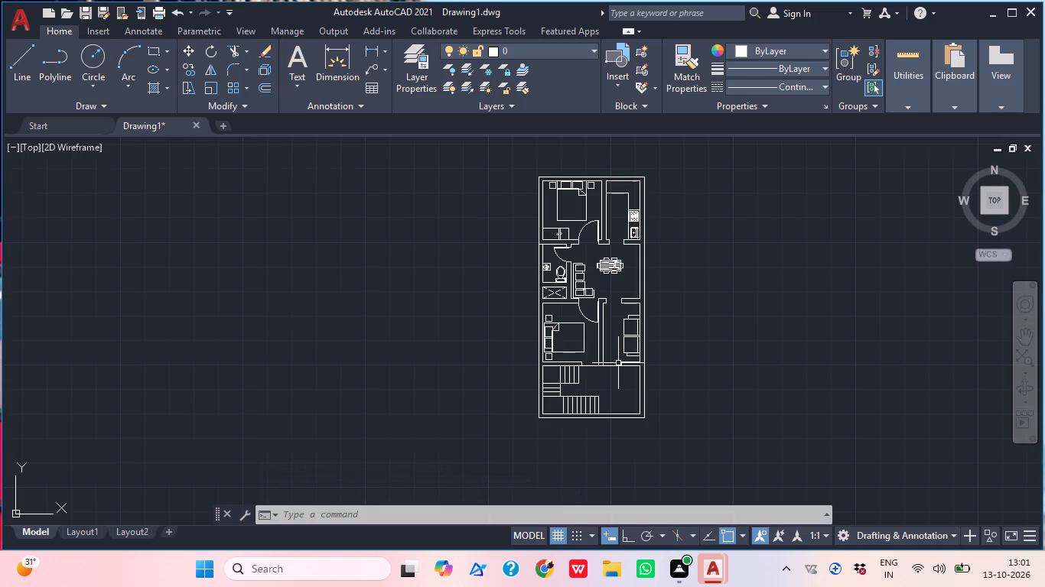
scroll(618, 363, "down", 1)
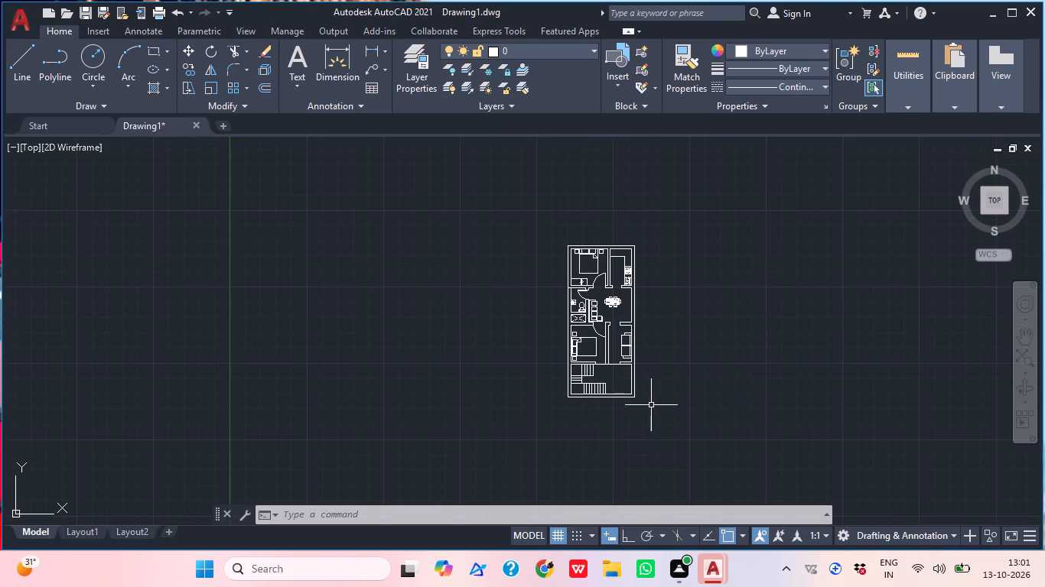
type("TEXT")
key("space")
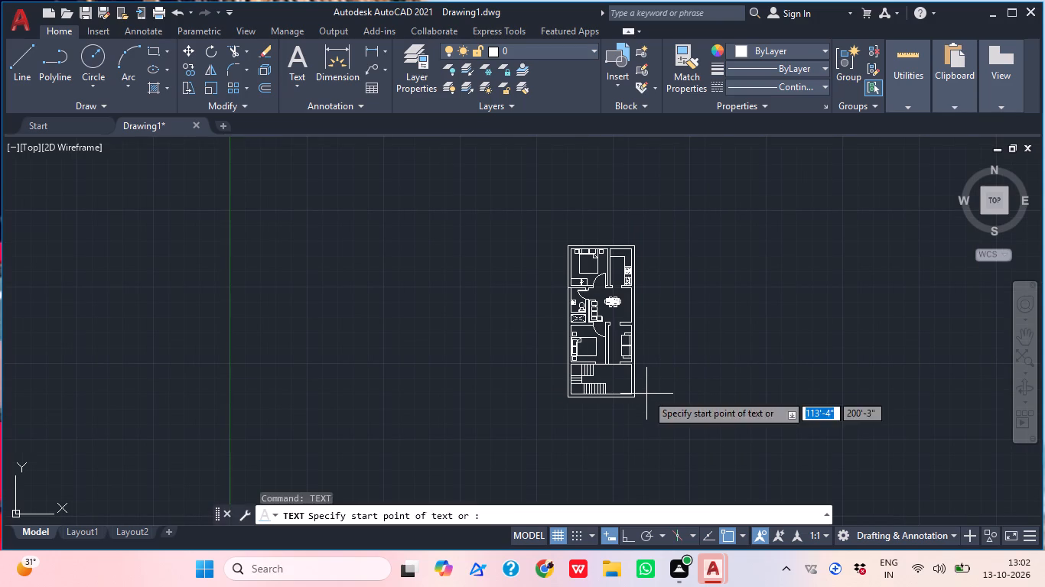
scroll(669, 257, "up", 1)
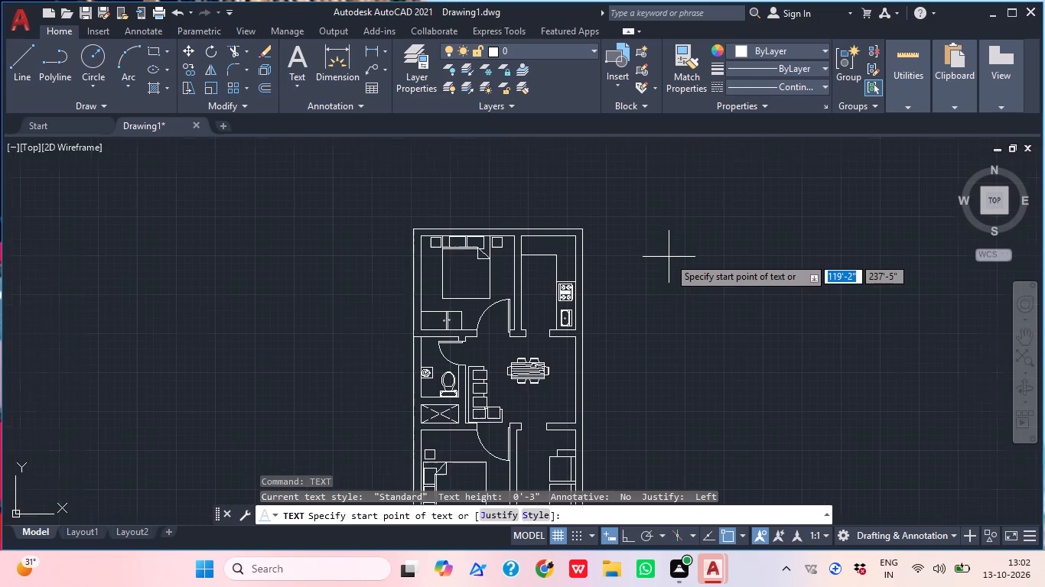
scroll(669, 257, "up", 1)
left_click(666, 257)
scroll(666, 274, "up", 2)
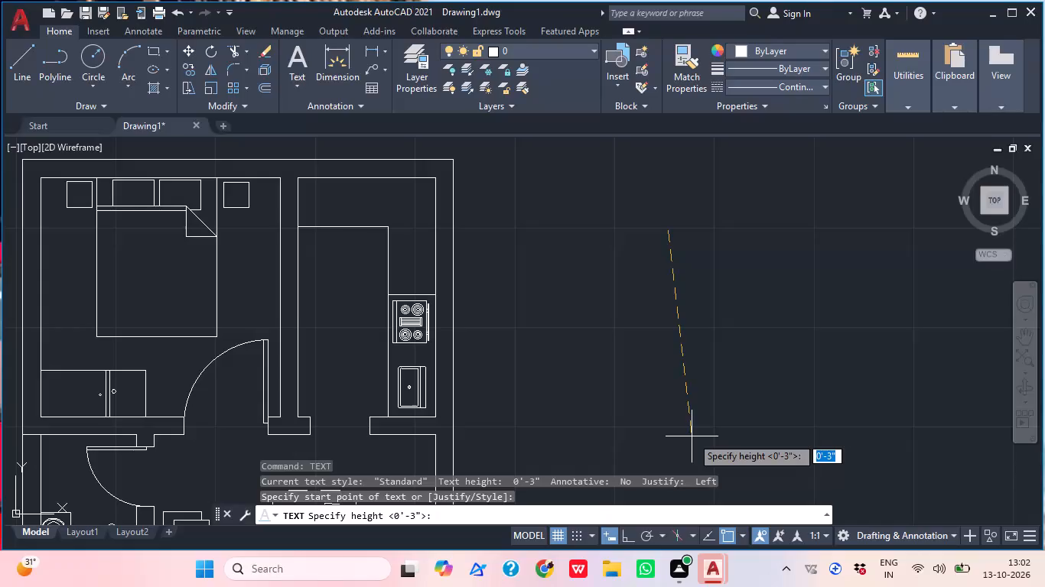
left_click(629, 539)
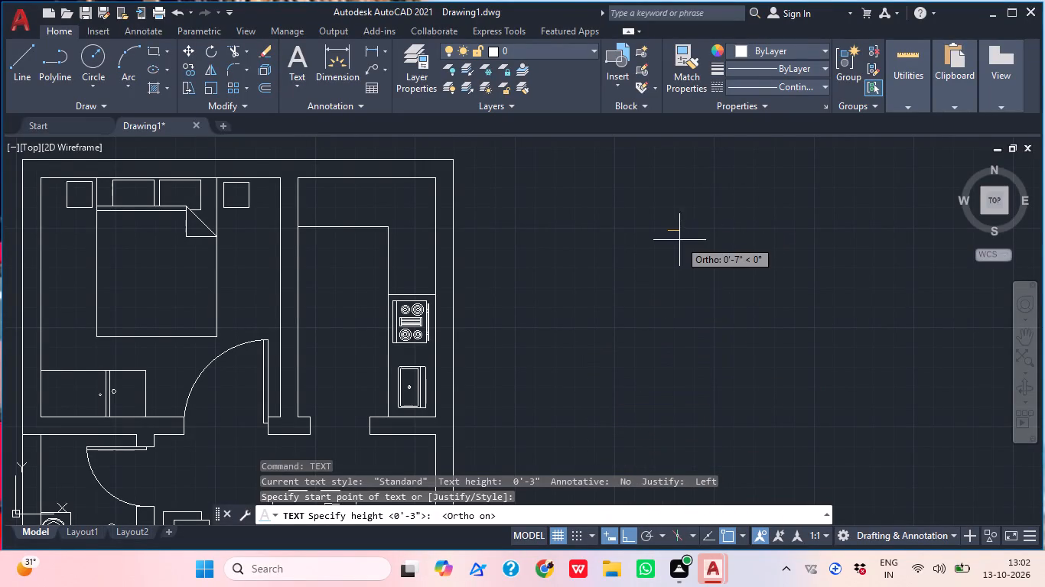
scroll(679, 240, "up", 1)
left_click(664, 274)
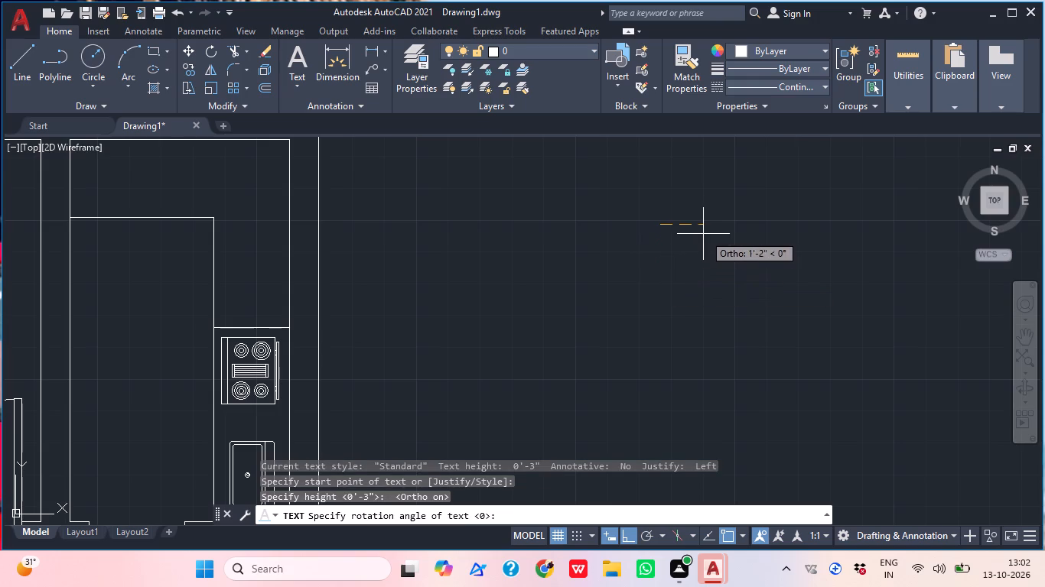
left_click(702, 234)
scroll(708, 281, "down", 1)
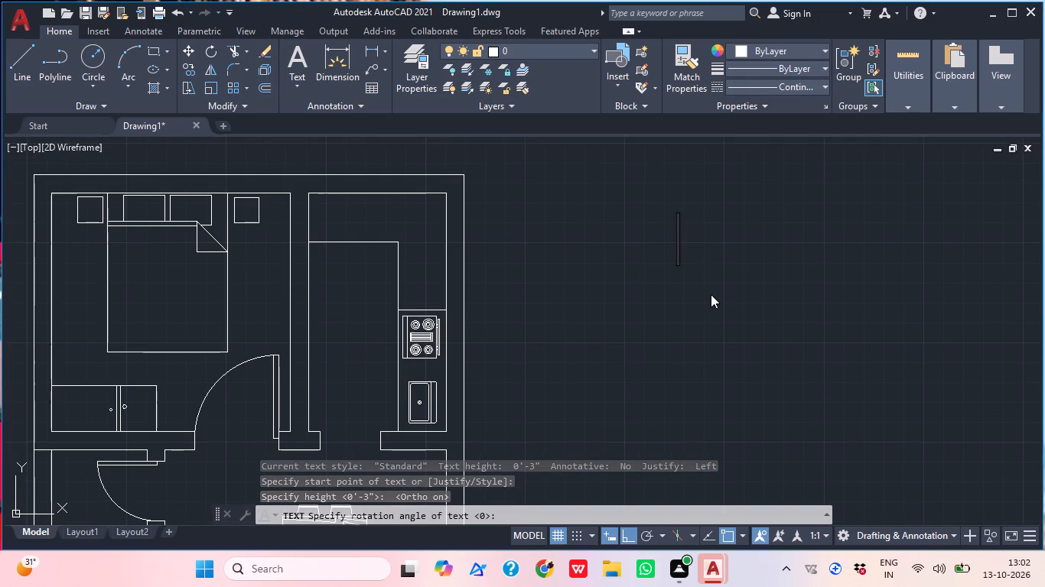
type("BED ROOM")
left_click(876, 375)
key("Escape")
Move the BED ROOM text into the upper bedroom, over the bed, with Ortho turned off.
middle_click_drag(808, 297, 808, 352)
scroll(808, 297, "down", 1)
left_click(800, 305)
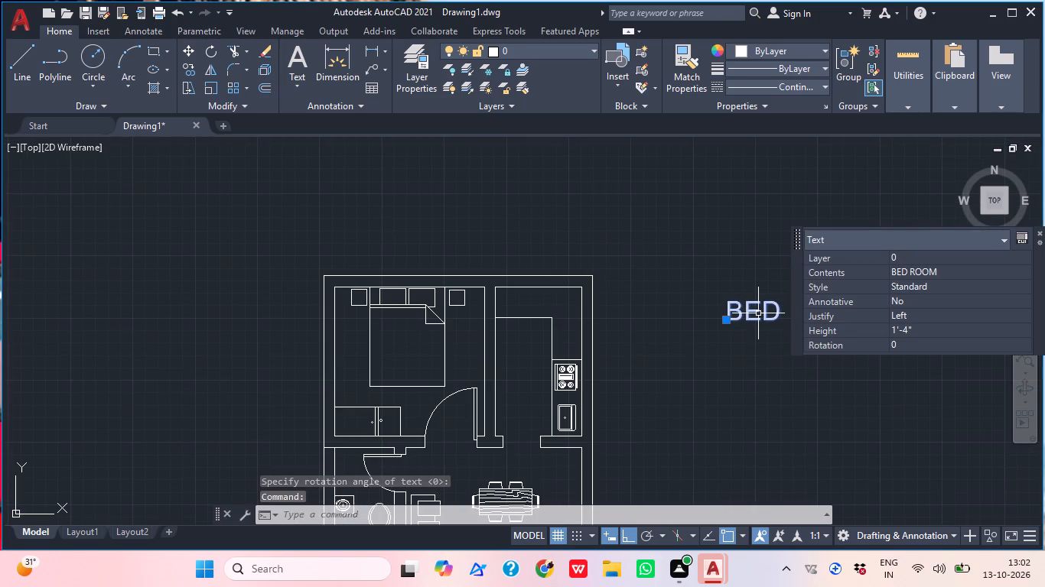
scroll(758, 313, "down", 1)
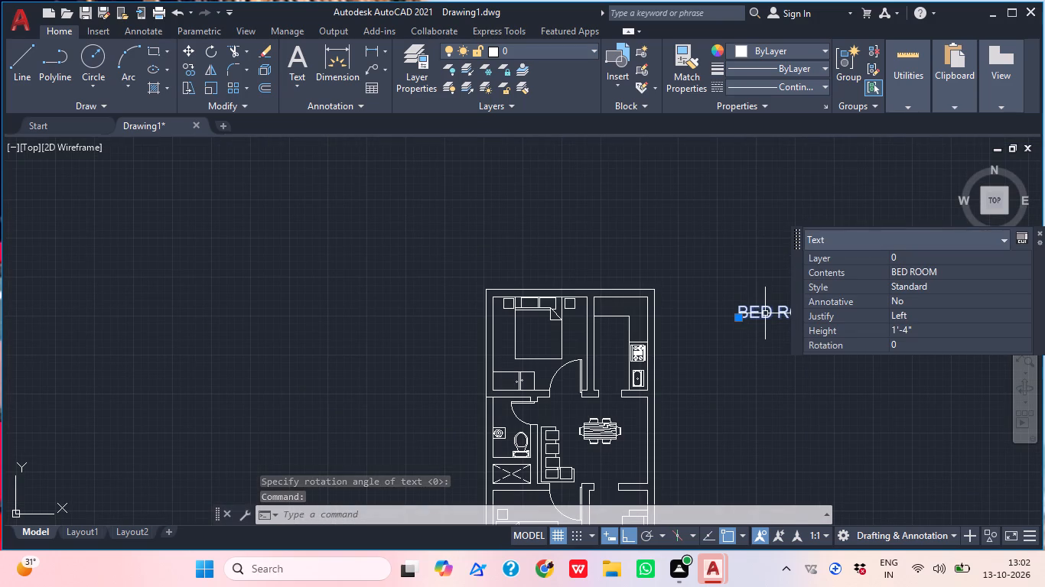
key("Escape")
left_click(763, 313)
key("m")
key("space")
left_click(762, 313)
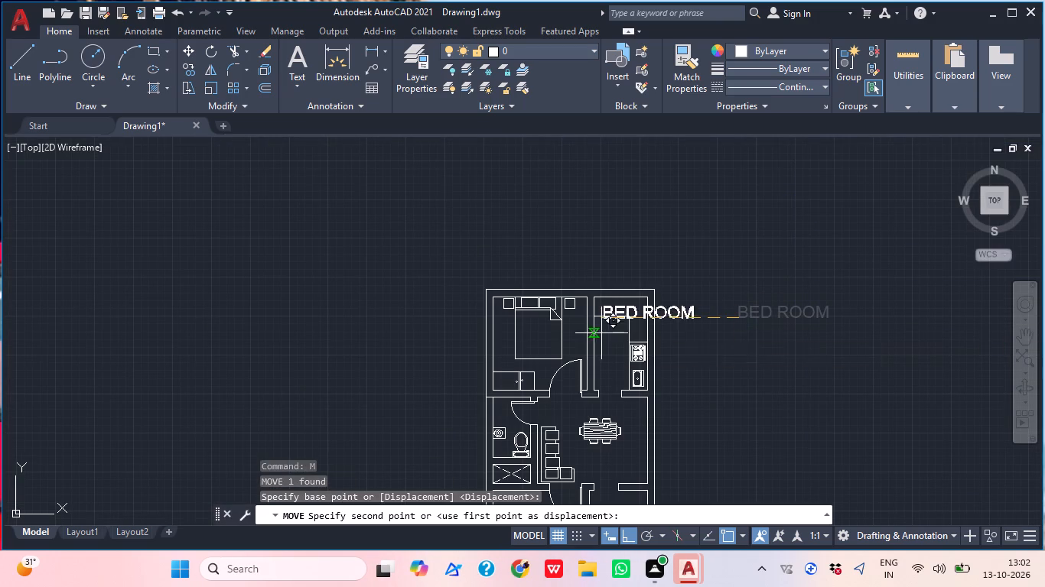
left_click(627, 533)
scroll(495, 367, "up", 2)
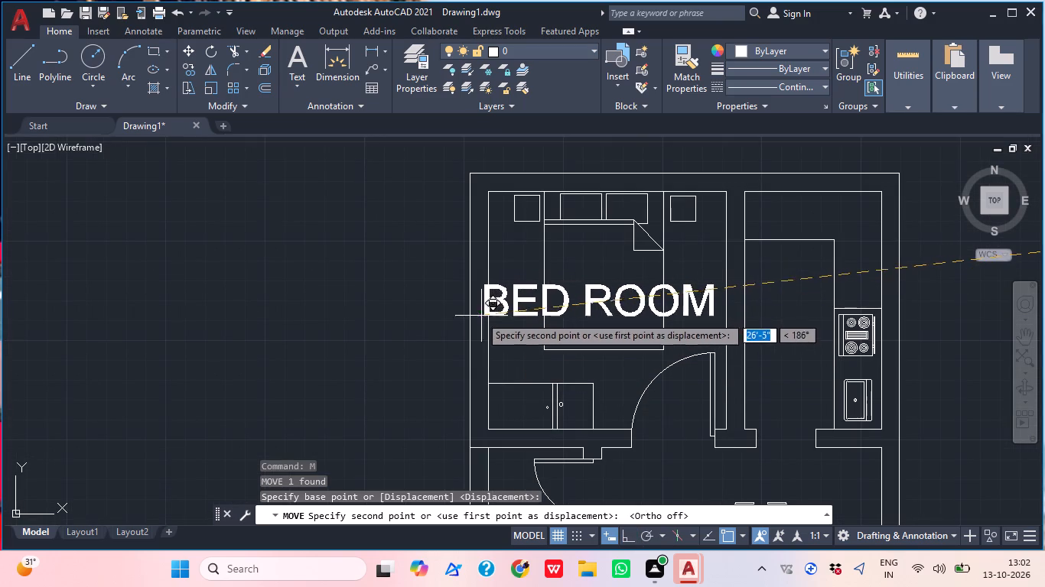
left_click(506, 319)
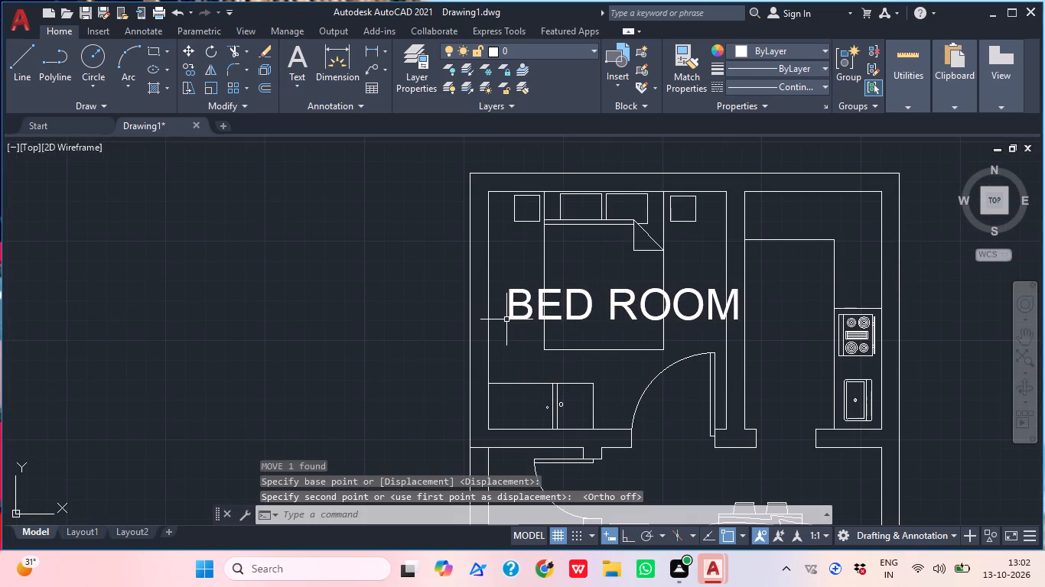
key("Escape")
Scale the BED ROOM text down to a height of about 6".
left_click(609, 302)
type("SC")
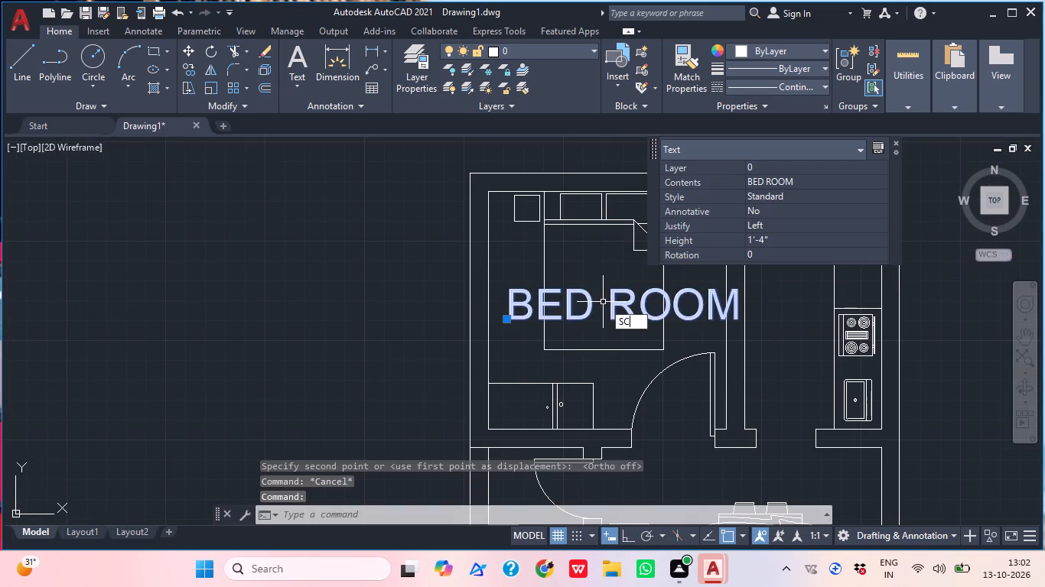
key("space")
left_click(503, 299)
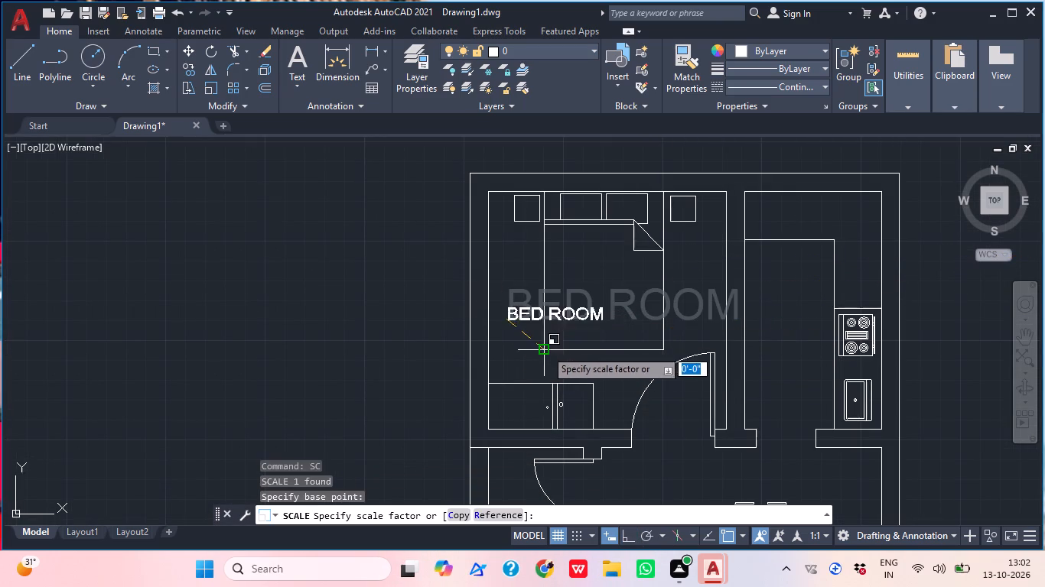
scroll(552, 365, "up", 1)
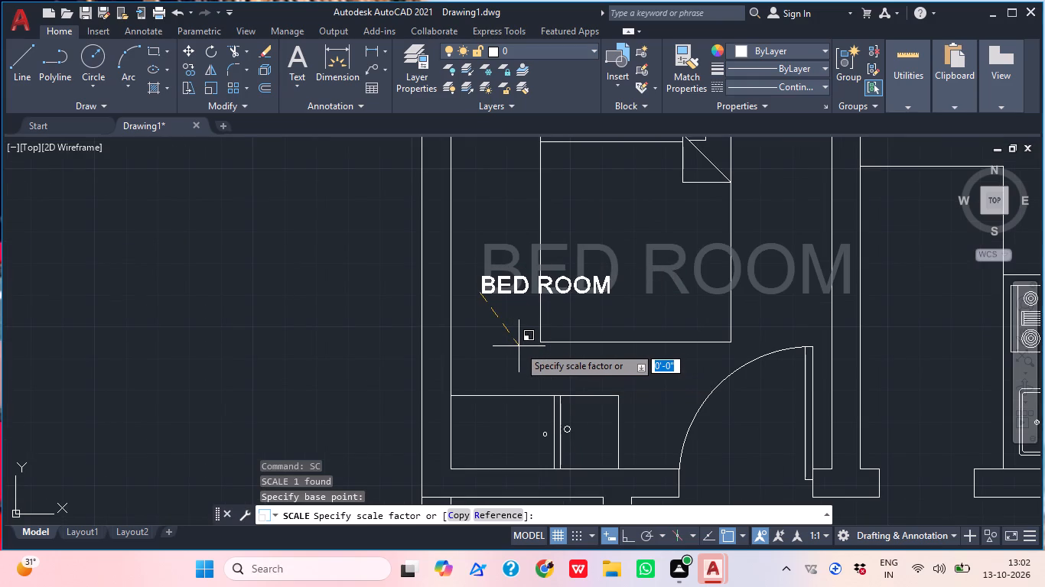
left_click(519, 355)
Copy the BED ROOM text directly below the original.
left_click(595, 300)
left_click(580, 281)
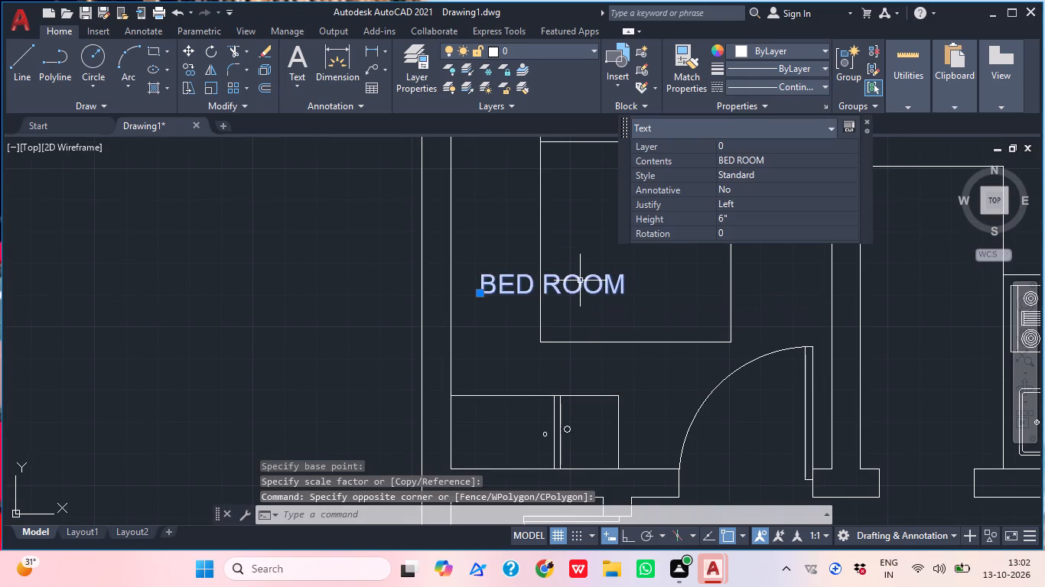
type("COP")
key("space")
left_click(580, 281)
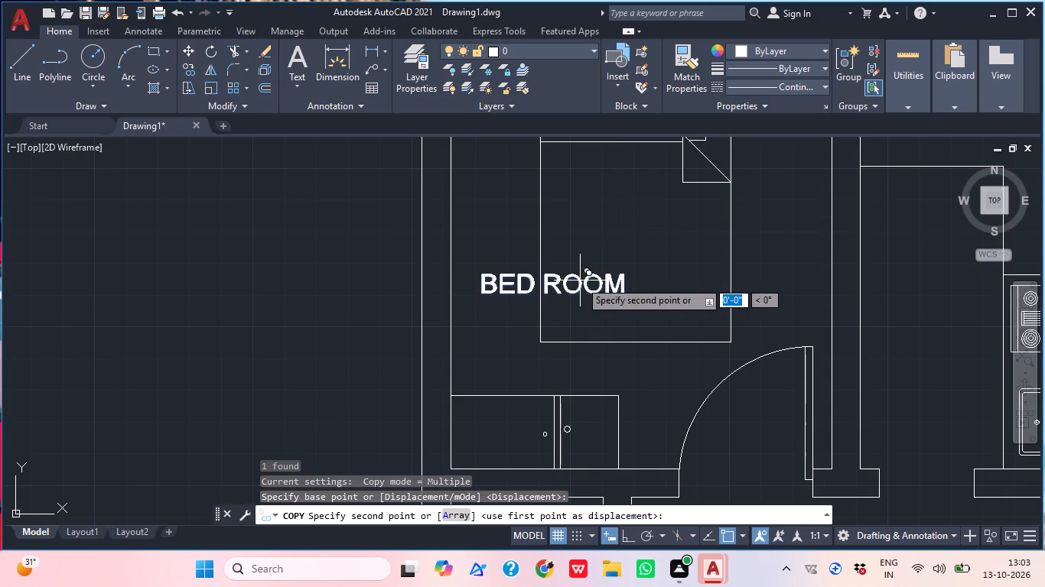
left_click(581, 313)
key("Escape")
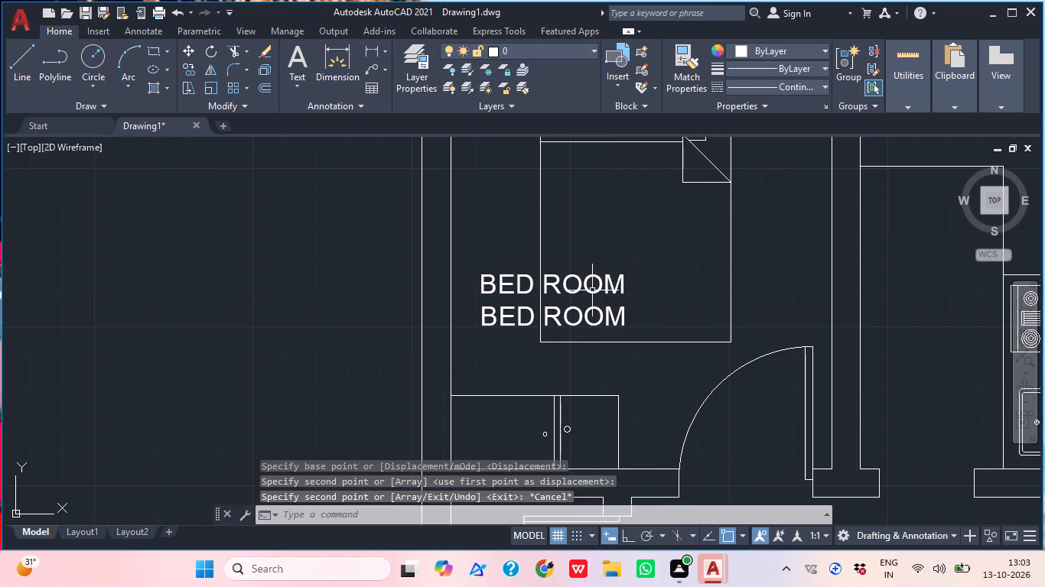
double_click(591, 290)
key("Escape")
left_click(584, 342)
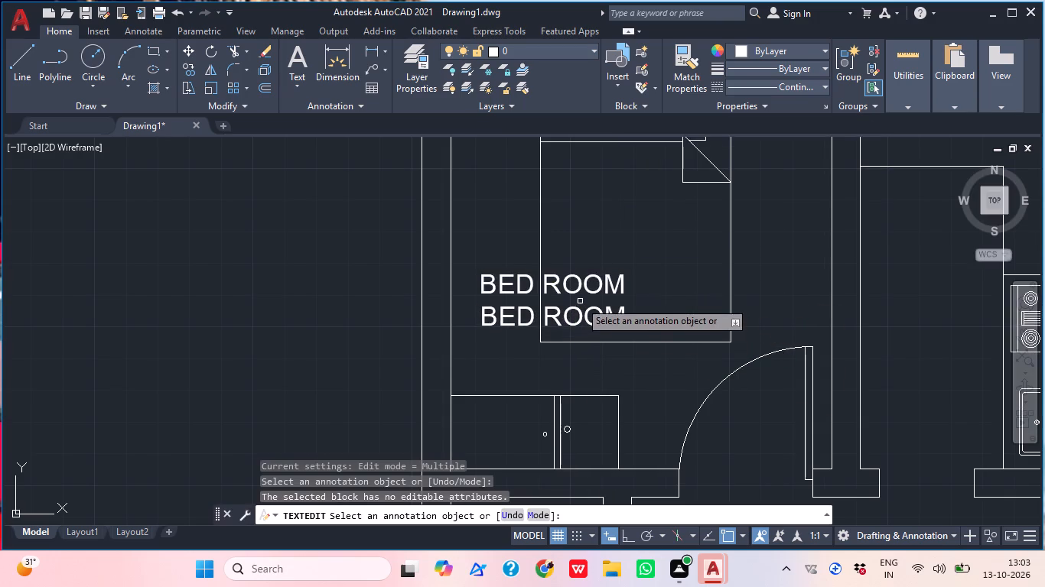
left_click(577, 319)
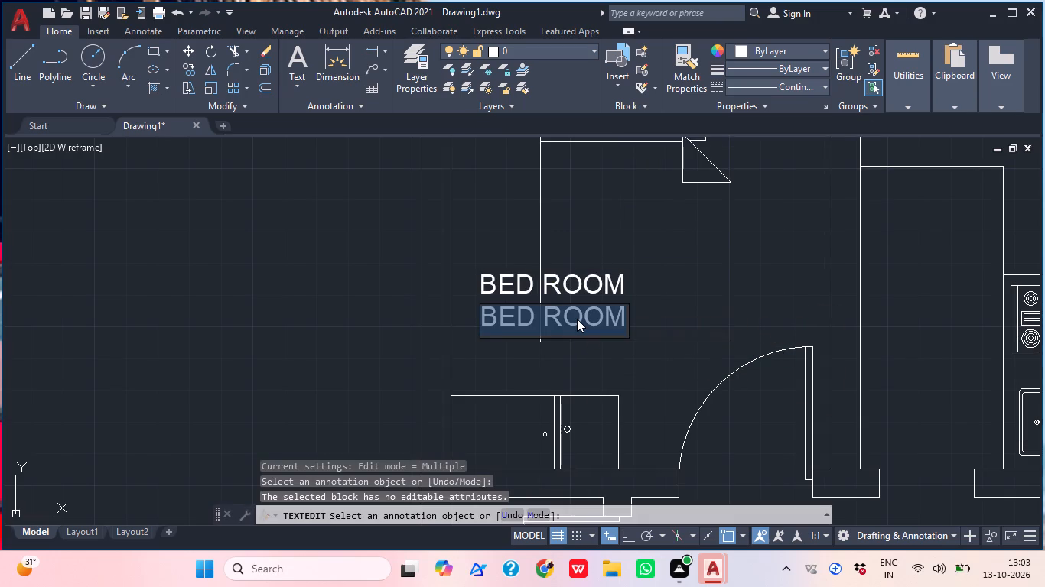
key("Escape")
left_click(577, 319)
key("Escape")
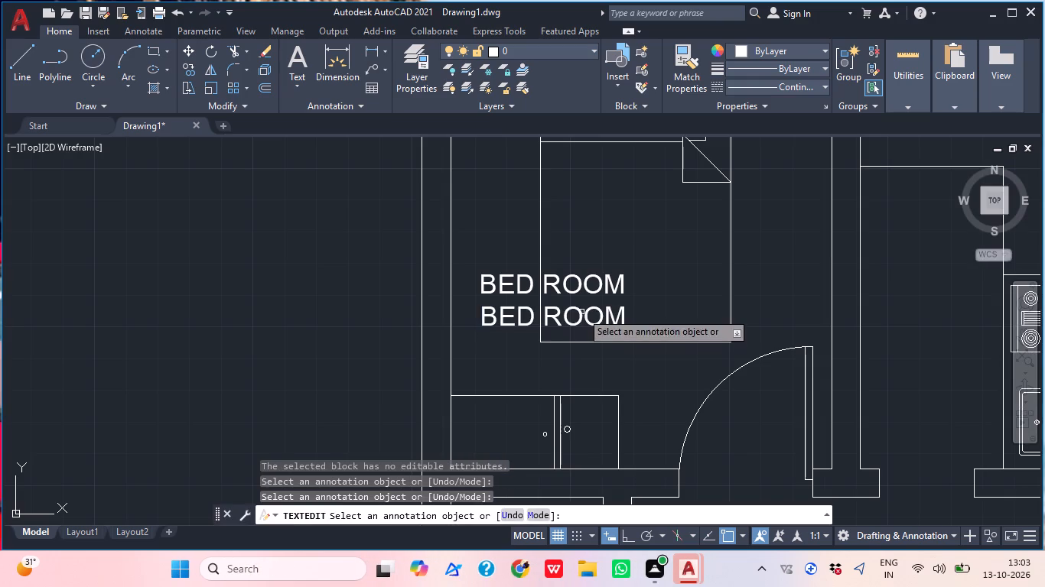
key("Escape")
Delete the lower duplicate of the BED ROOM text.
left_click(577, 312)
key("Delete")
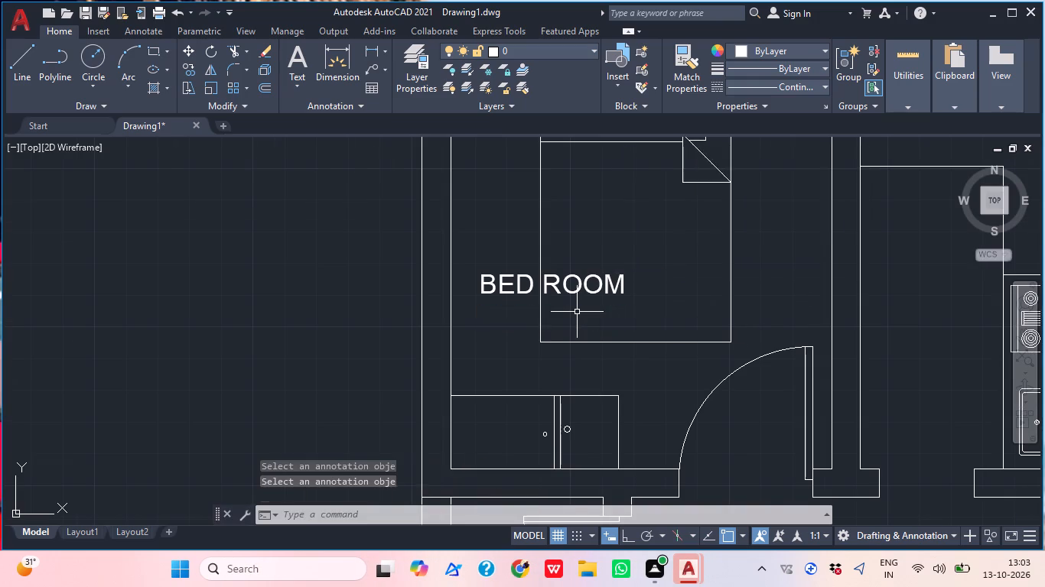
Move the BED ROOM text to the clear space between the foot of the bed and the wardrobe in the upper bedroom.
scroll(577, 312, "down", 2)
middle_click_drag(645, 311, 610, 316)
scroll(527, 310, "up", 1)
left_click(543, 303)
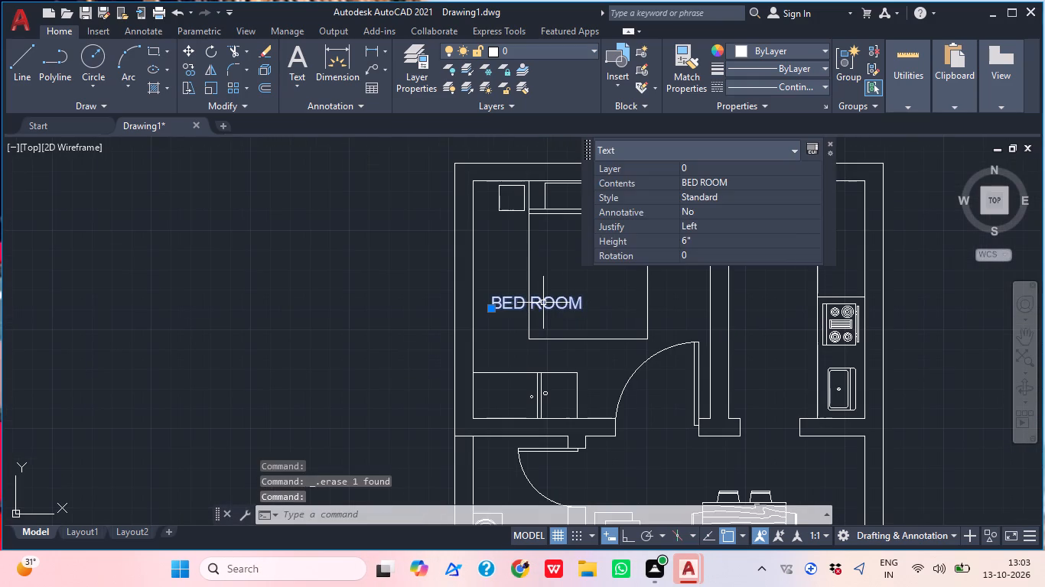
key("c")
key("BackSpace")
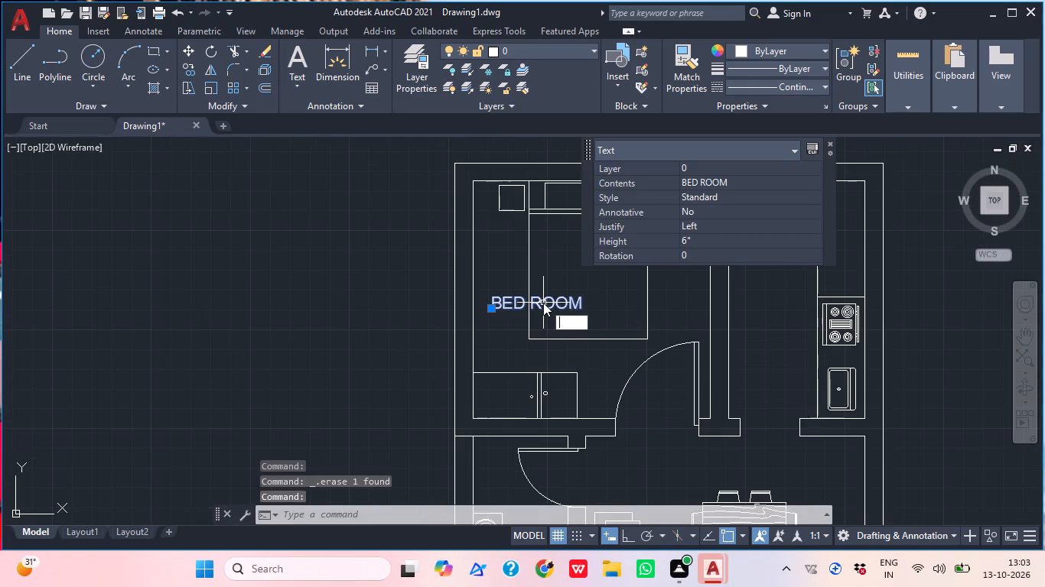
type("M")
key("space")
left_click(543, 303)
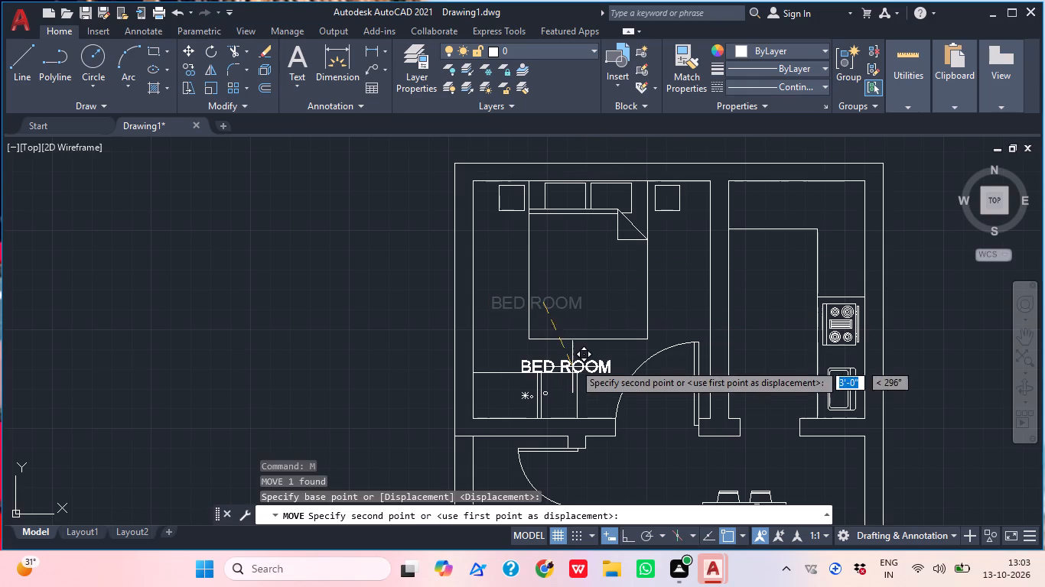
left_click(558, 352)
Copy the upper bedroom's BED ROOM text into the kitchen beside the stove and into the hall below the dining table.
scroll(633, 332, "down", 1)
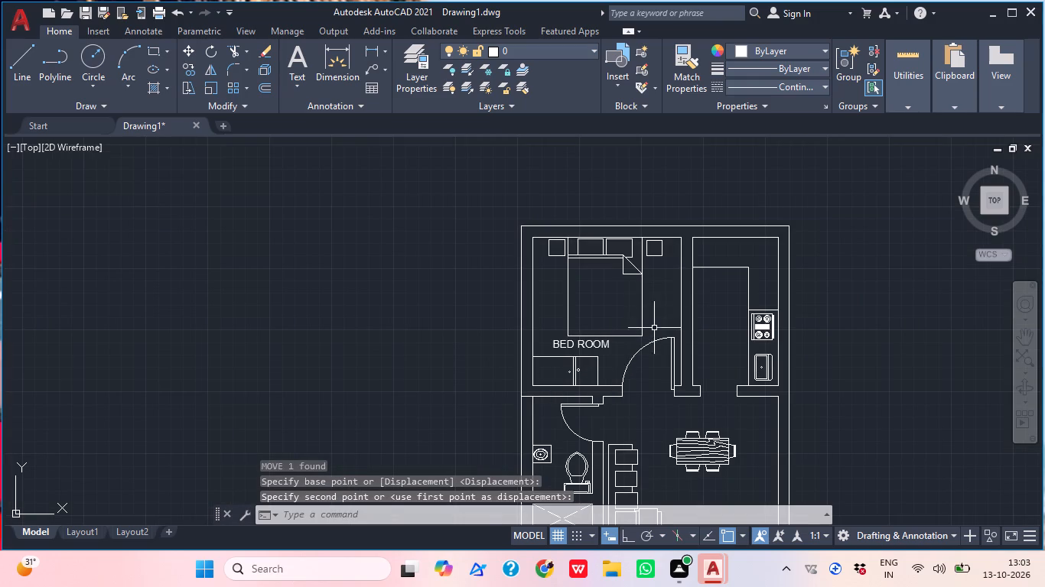
scroll(649, 328, "up", 1)
left_click(574, 358)
type("COP")
key("space")
left_click(574, 358)
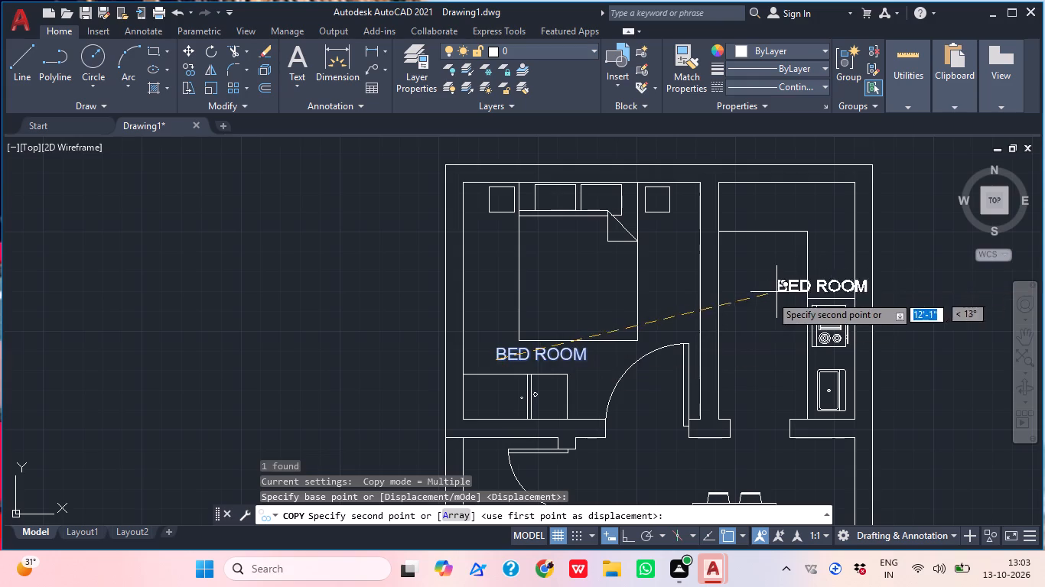
left_click(718, 301)
middle_click_drag(716, 355, 706, 267)
middle_click_drag(703, 357, 703, 339)
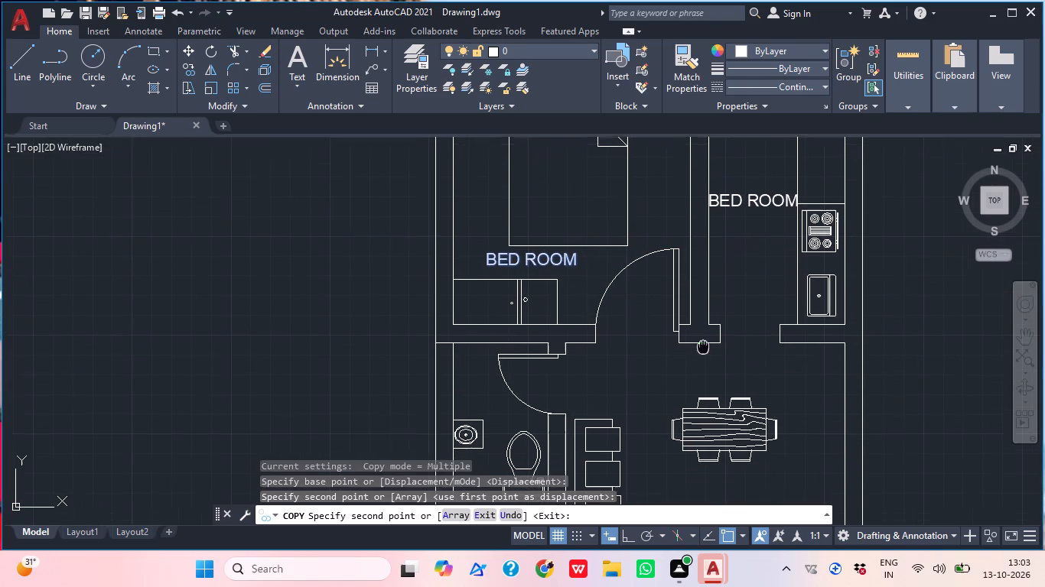
middle_click_drag(703, 339, 701, 284)
left_click(677, 441)
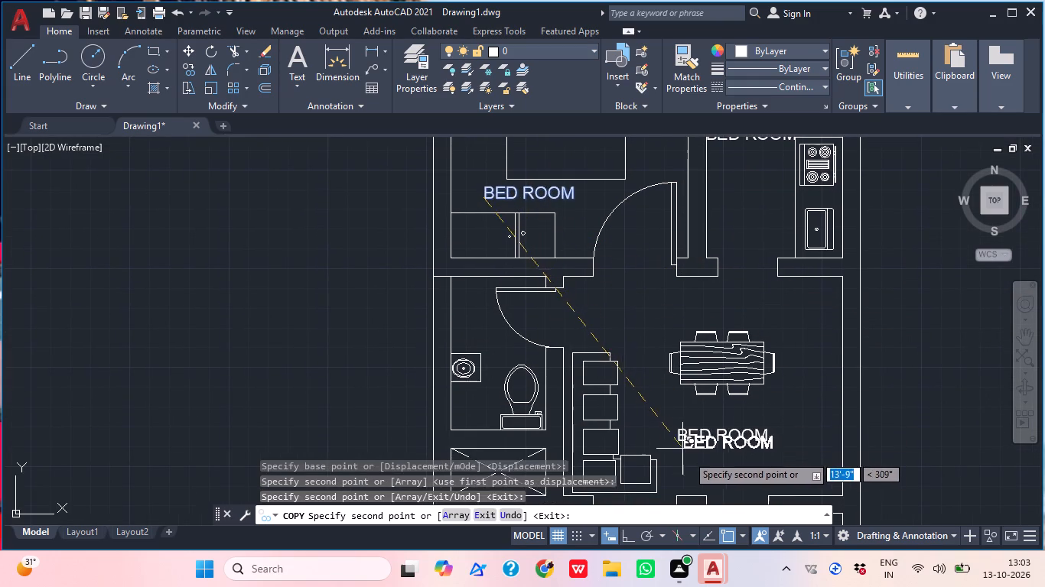
Place two more copies of the BED ROOM text, one directly below the other, in the room beside the lower bedroom.
middle_click_drag(689, 469, 677, 287)
middle_click_drag(686, 429, 665, 301)
middle_click_drag(702, 382, 679, 310)
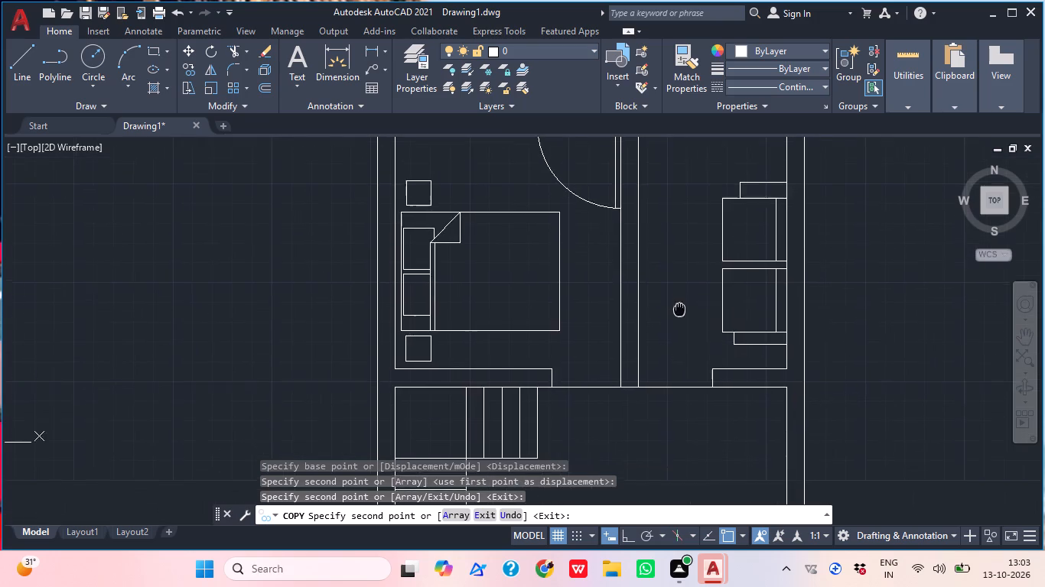
middle_click_drag(679, 310, 679, 308)
scroll(659, 337, "up", 1)
scroll(649, 310, "down", 1)
middle_click_drag(649, 310, 654, 338)
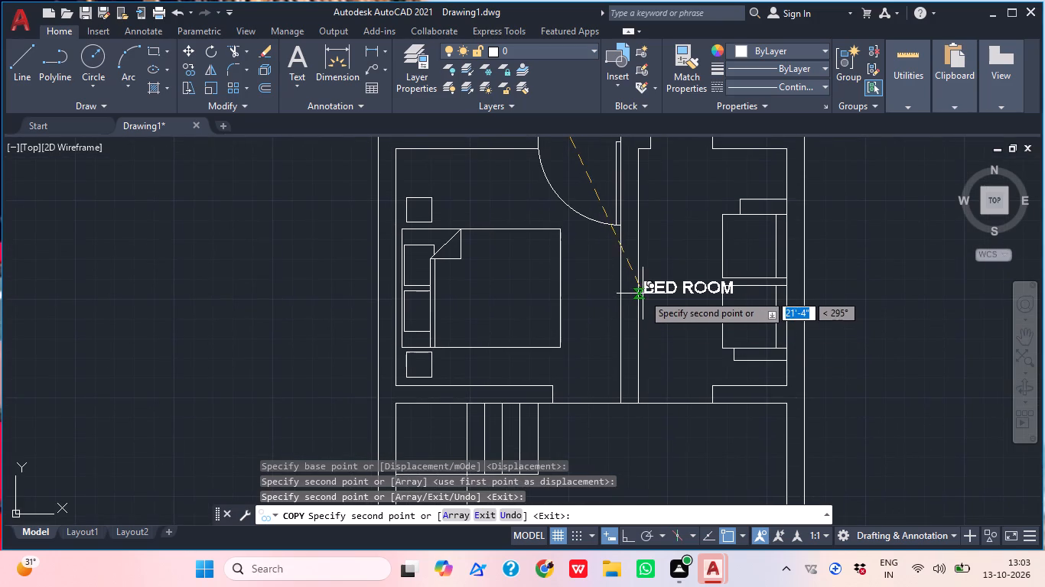
left_click(645, 352)
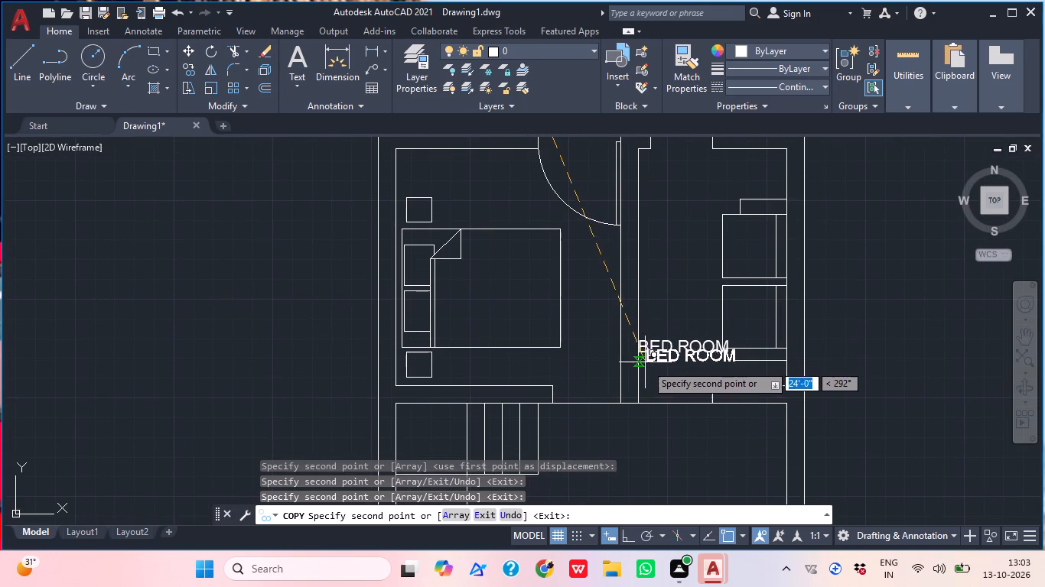
left_click(640, 368)
Place further BED ROOM text copies on the lower bedroom's bed and in the open area beside the staircase.
middle_click_drag(660, 326, 659, 339)
middle_click_drag(619, 352, 692, 318)
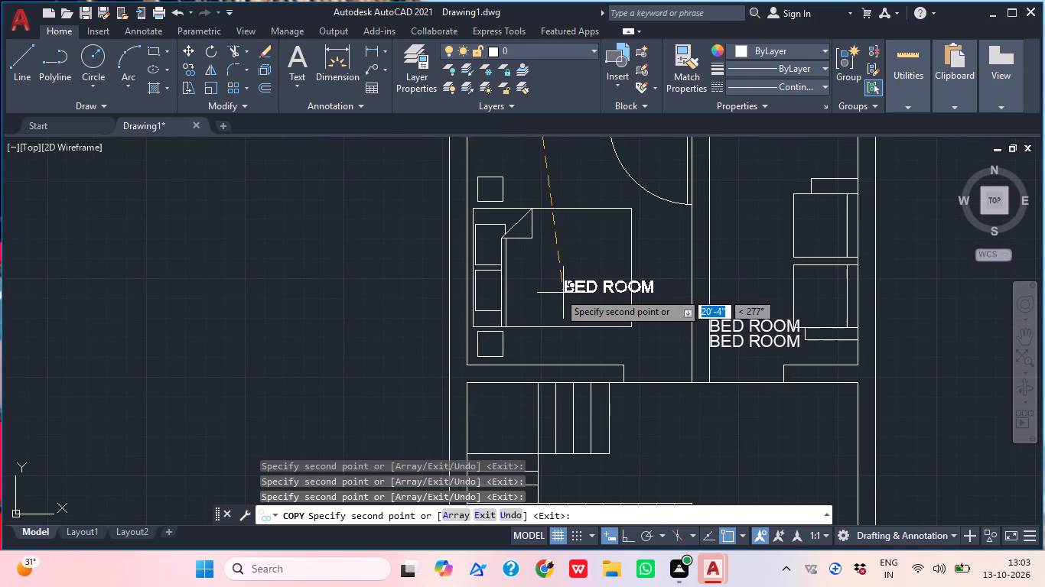
left_click(526, 290)
middle_click_drag(557, 337, 541, 263)
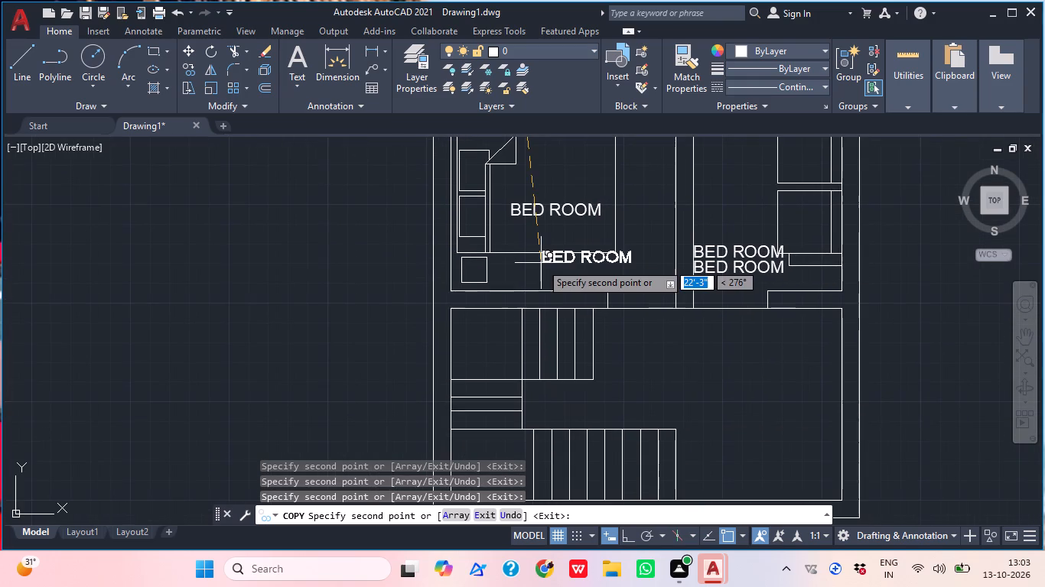
middle_click_drag(582, 341, 565, 310)
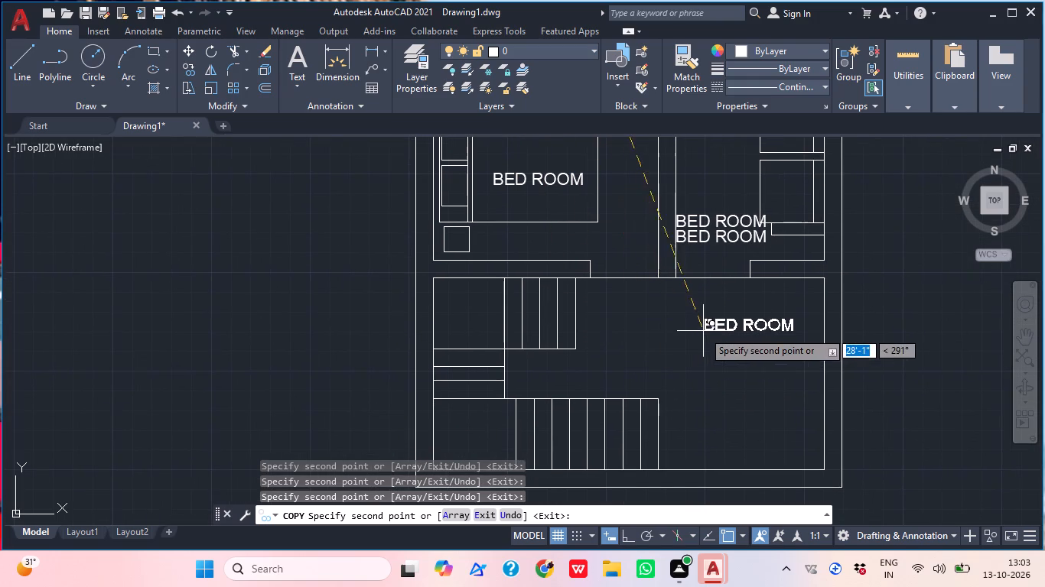
left_click(721, 332)
middle_click_drag(760, 311, 763, 423)
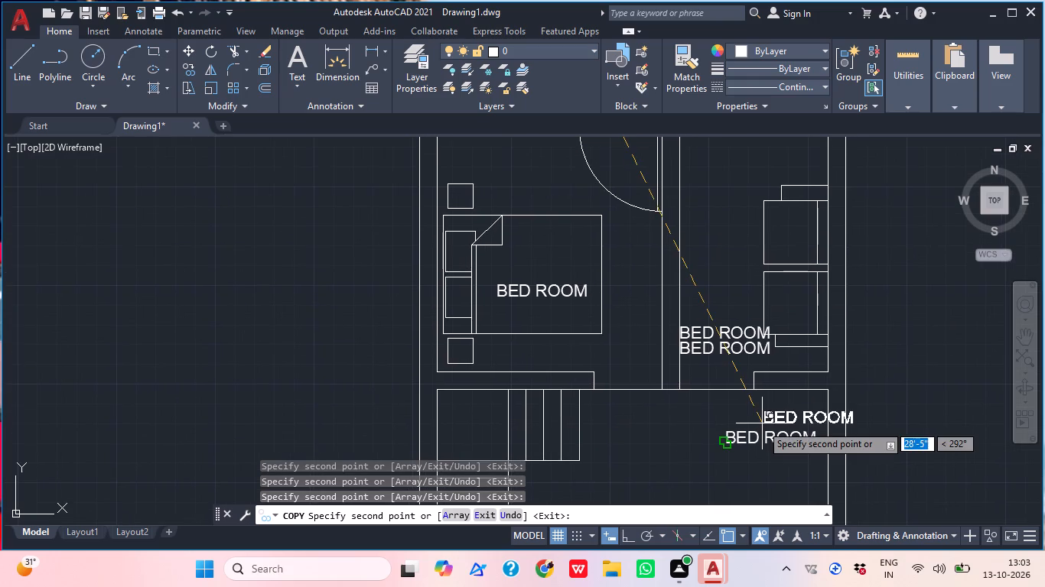
key("Escape")
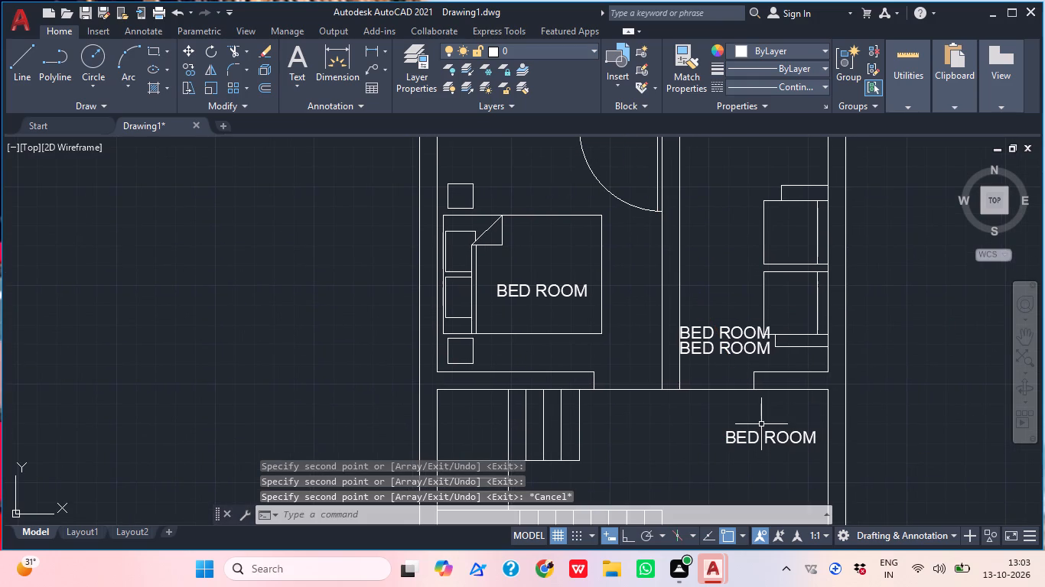
Change the BED ROOM text beside the staircase to VARANDAH.
double_click(770, 439)
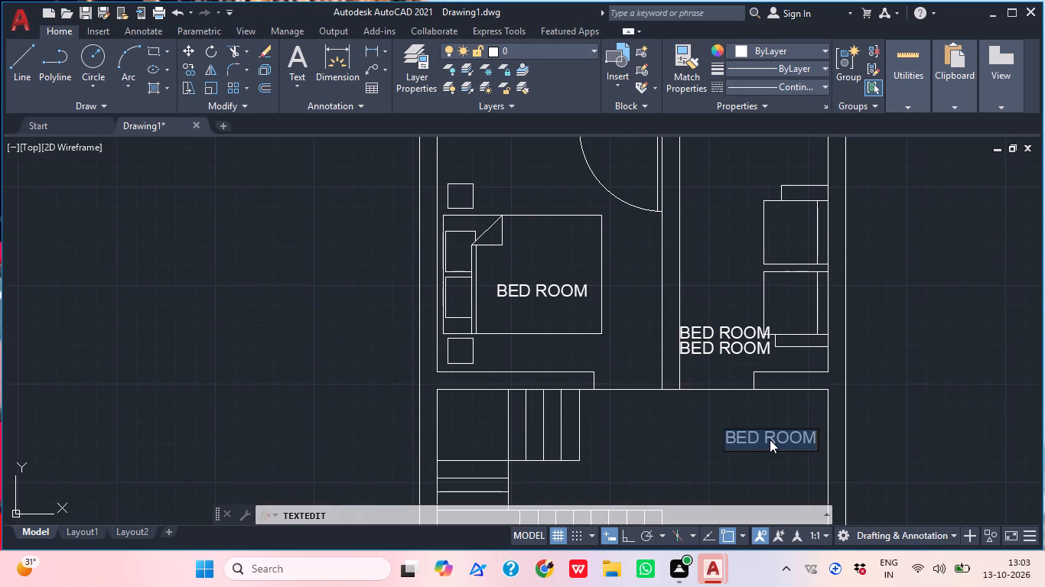
type("VARAN")
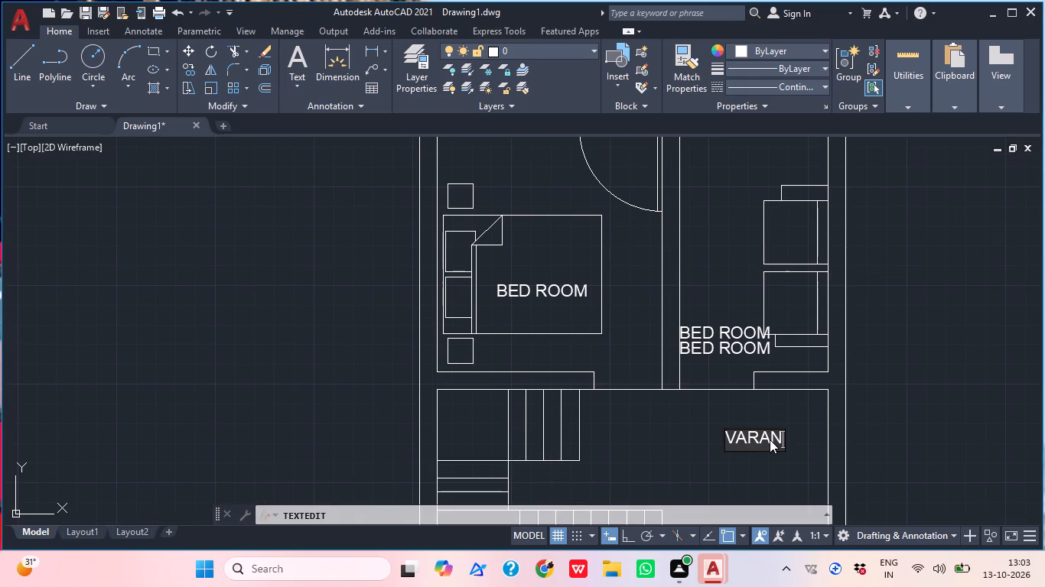
type("DAH")
left_click(731, 335)
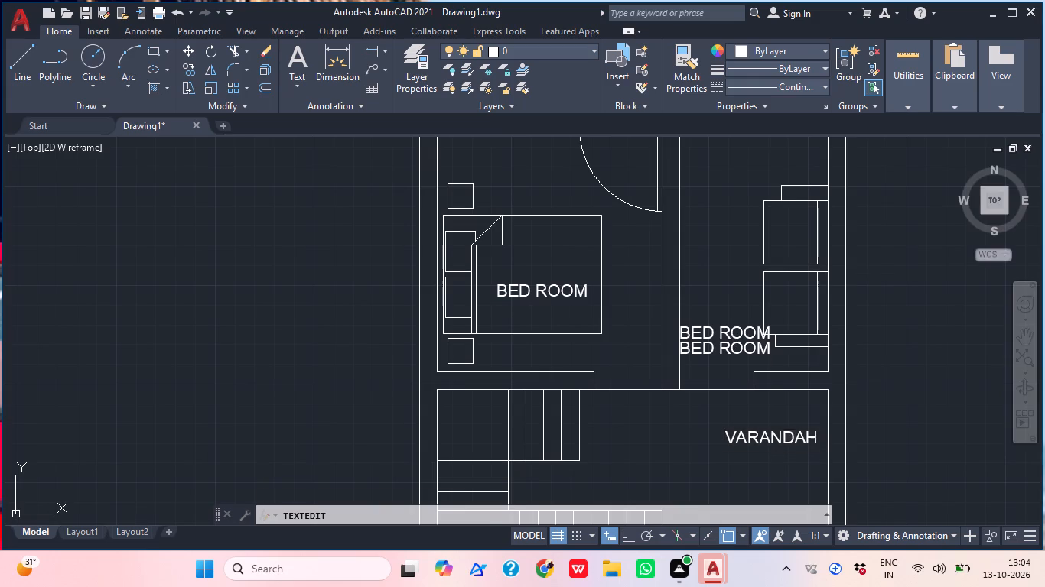
Change the two stacked BED ROOM texts beside the lower bedroom to WAITING and ROOM.
left_click(731, 335)
left_click(731, 335)
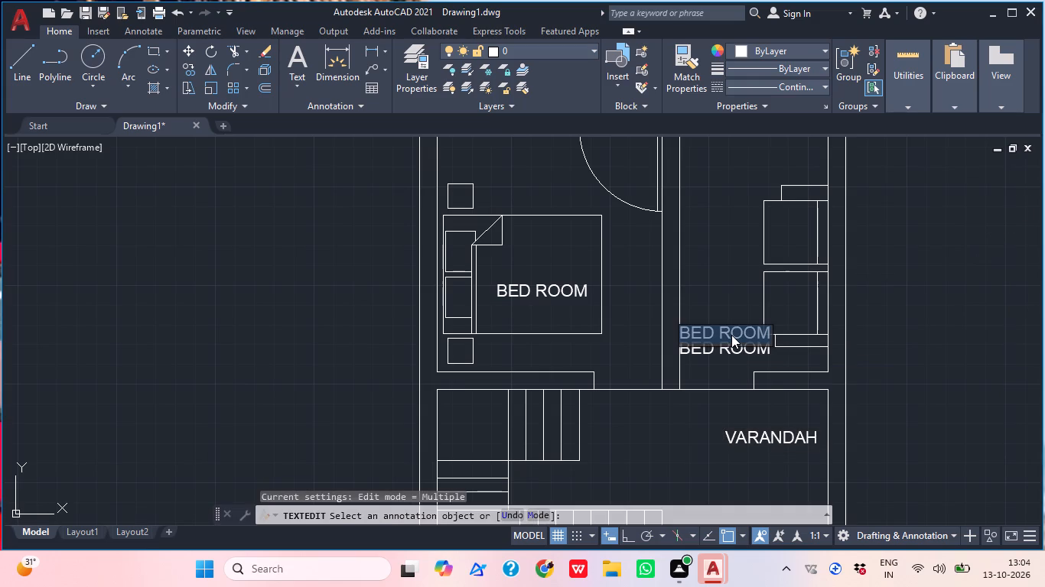
type("WAITING")
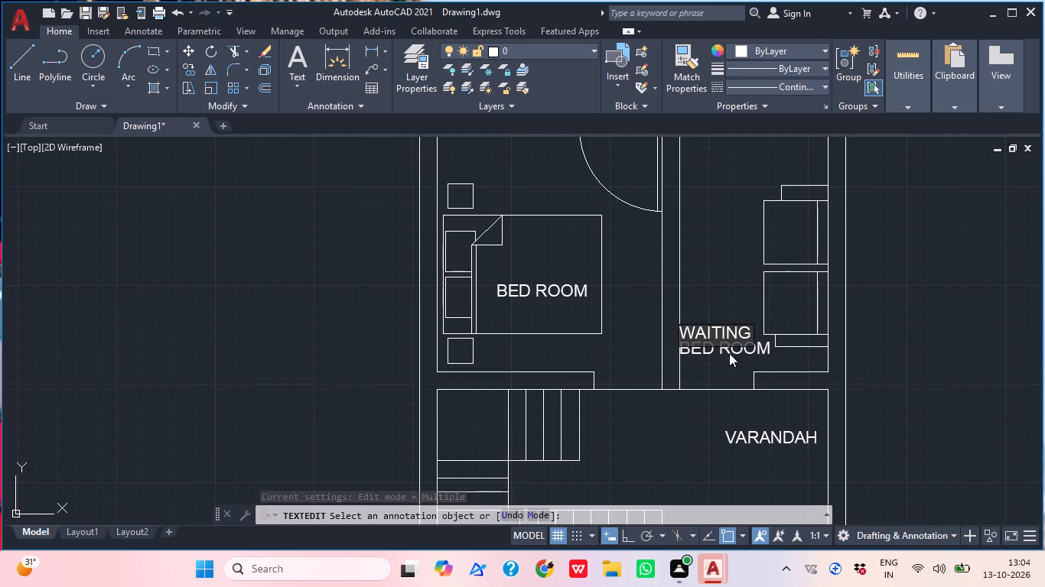
left_click(729, 353)
left_click(726, 347)
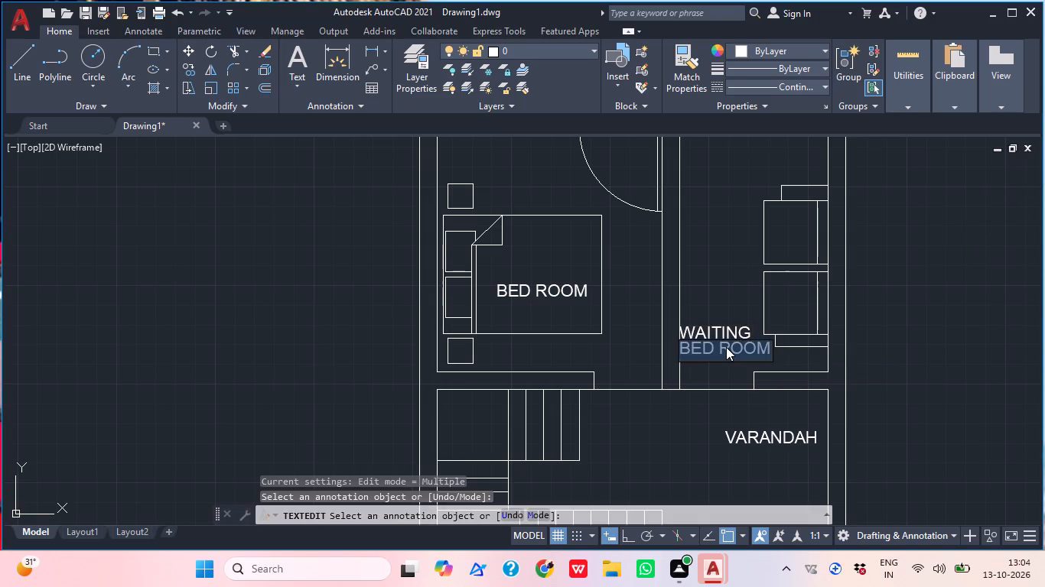
type("ROOM")
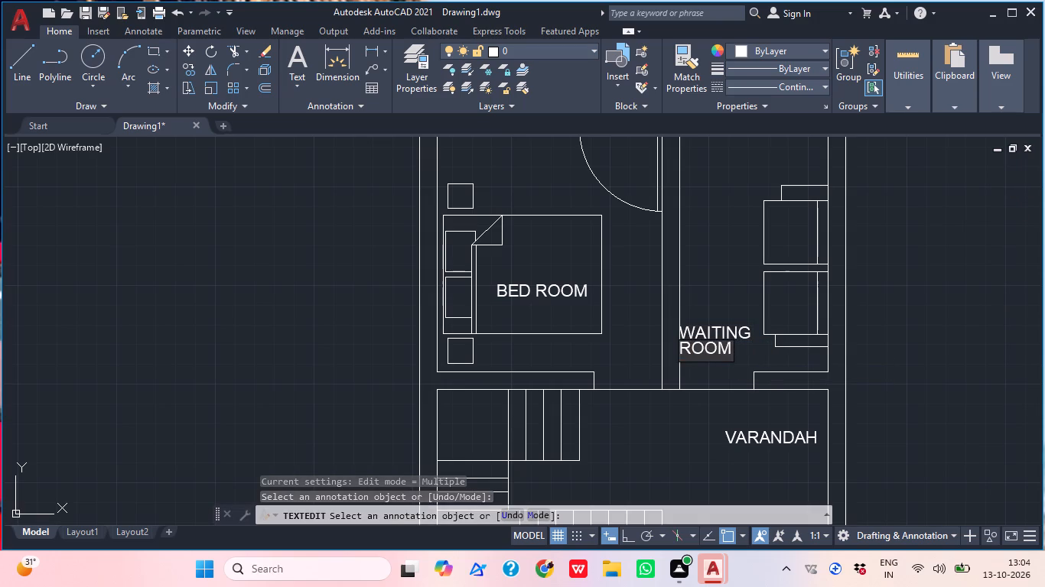
left_click(723, 361)
Change the BED ROOM text below the dining table to HAAL + DINING.
left_click(689, 292)
middle_click_drag(723, 310, 708, 429)
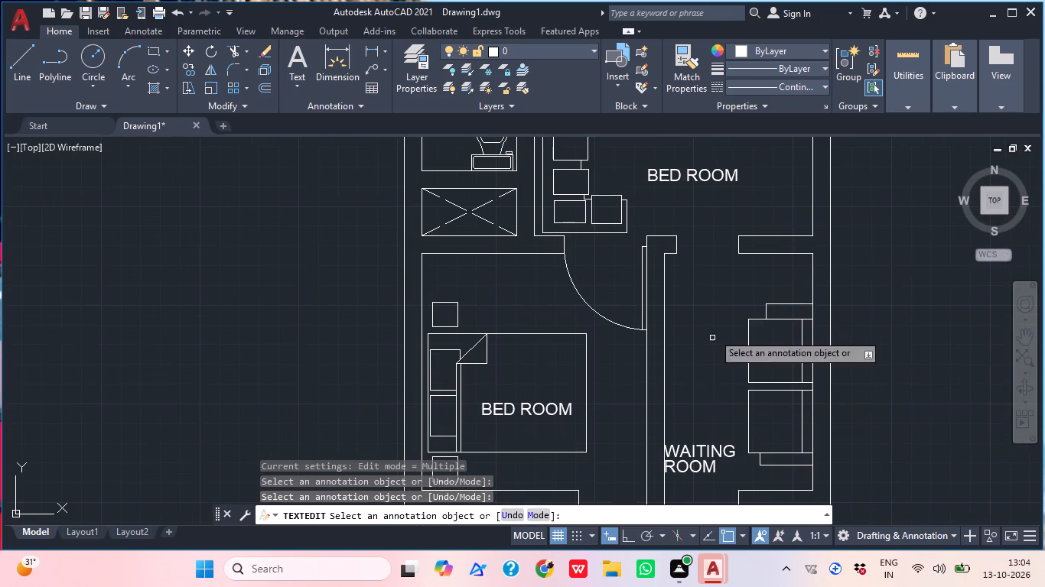
middle_click_drag(692, 180, 690, 297)
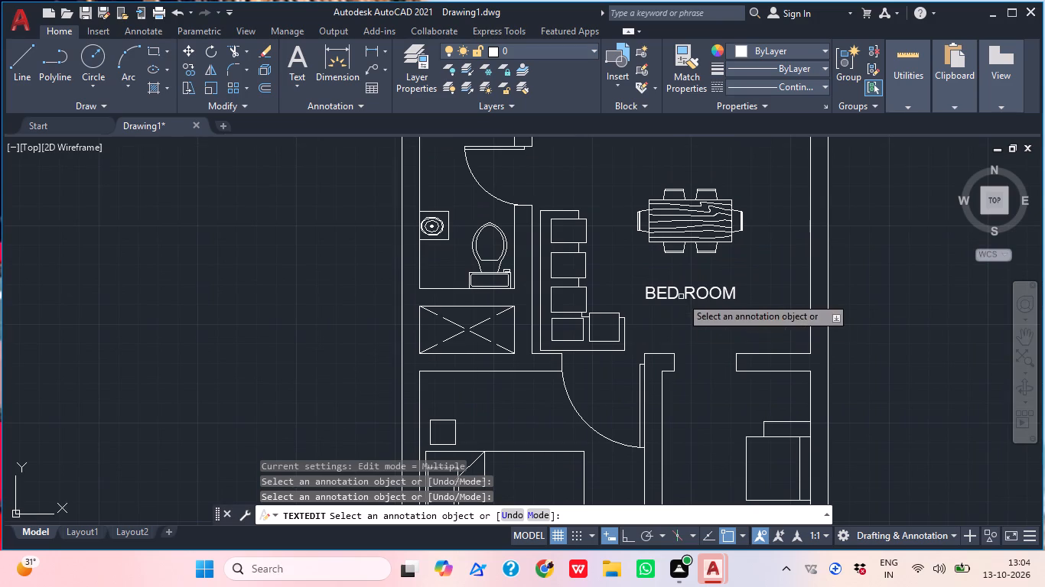
left_click(679, 297)
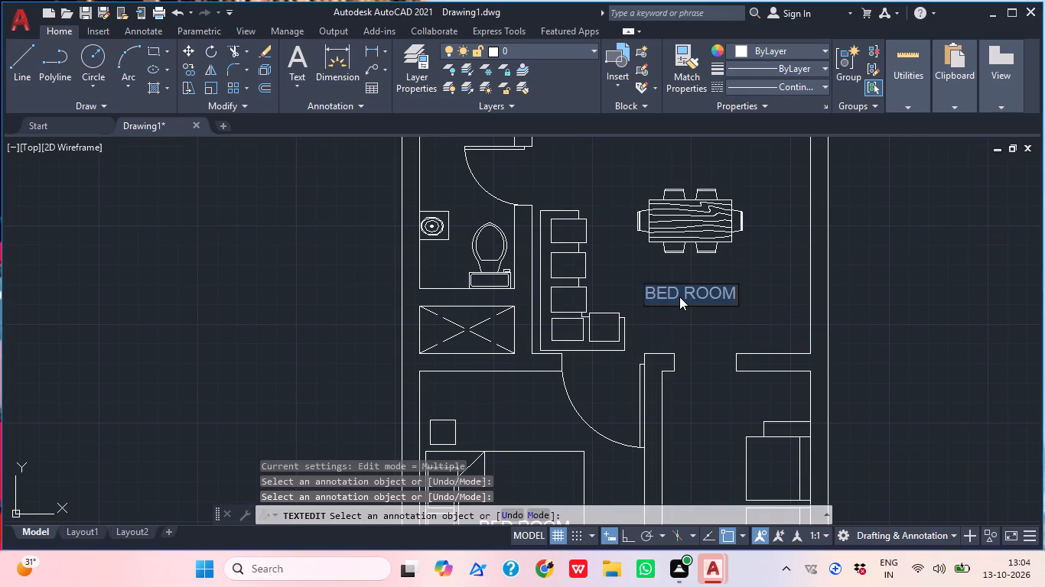
type("HAAL")
key("space")
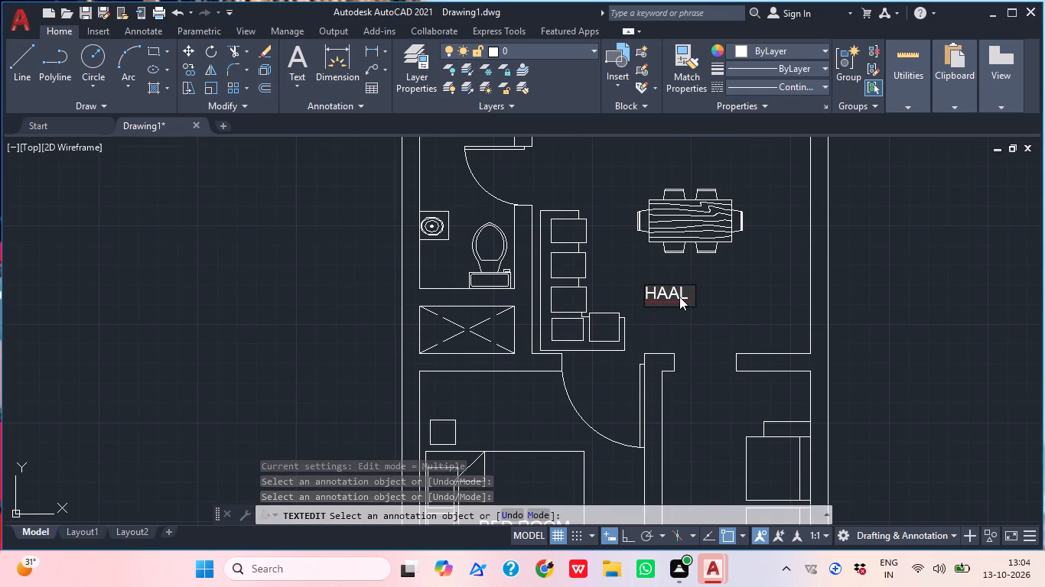
type("+ DO\\")
key("BackSpace")
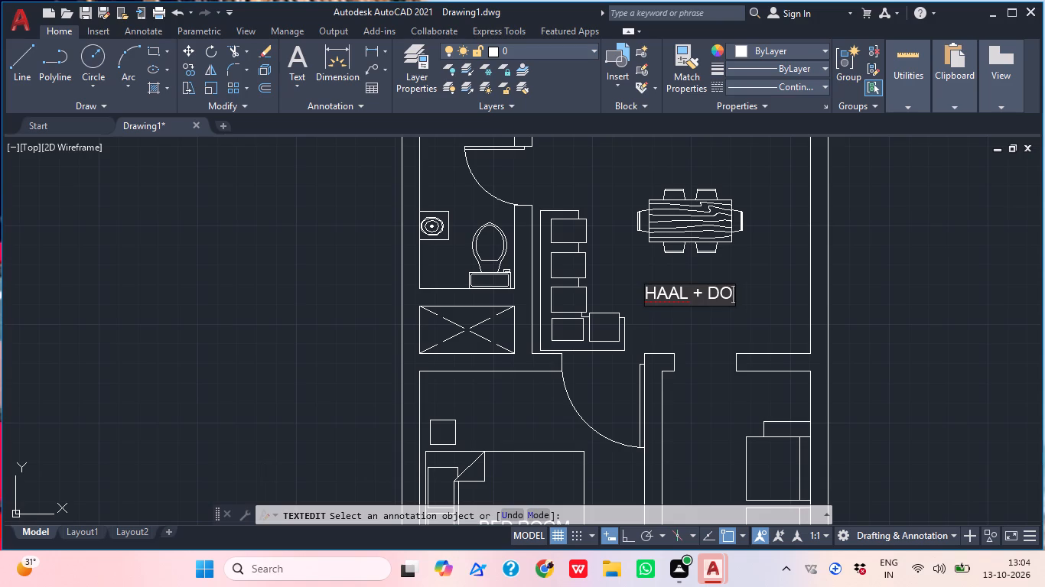
key("BackSpace")
type("INING")
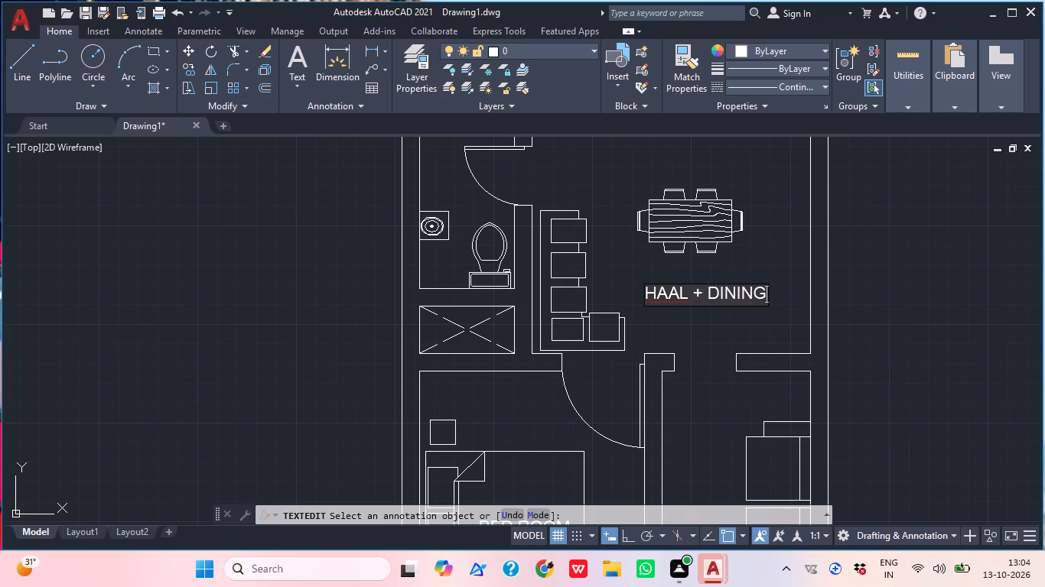
left_click(695, 310)
middle_click_drag(692, 342, 699, 324)
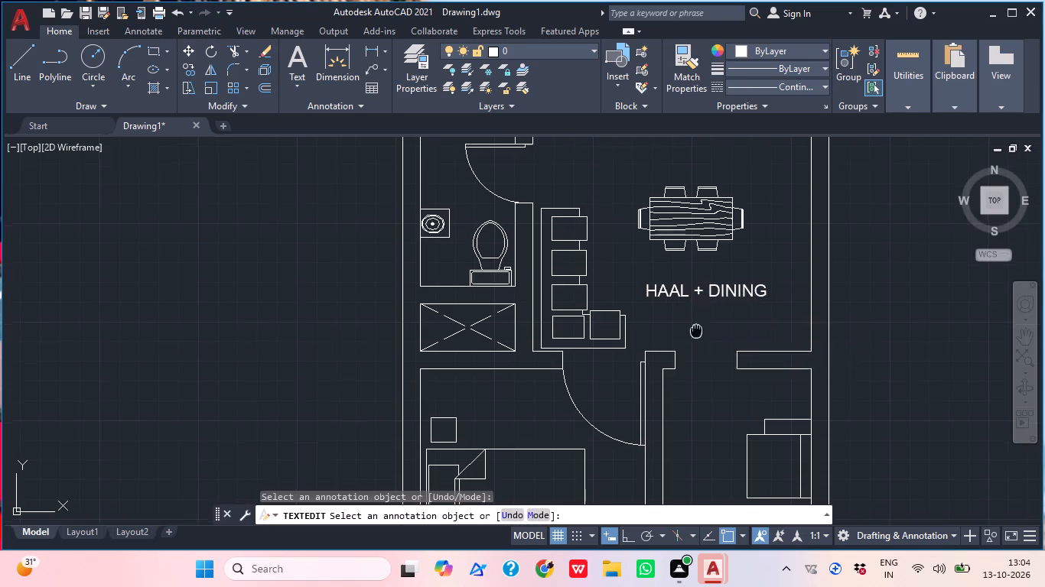
middle_click_drag(699, 324, 715, 255)
scroll(715, 324, "down", 1)
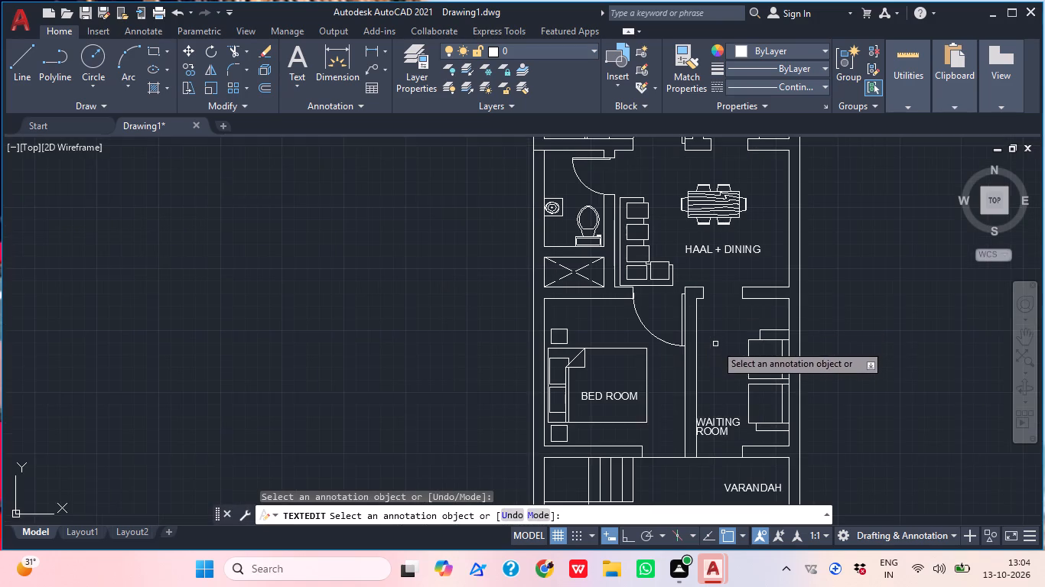
middle_click_drag(710, 334, 701, 378)
middle_click_drag(613, 306, 626, 362)
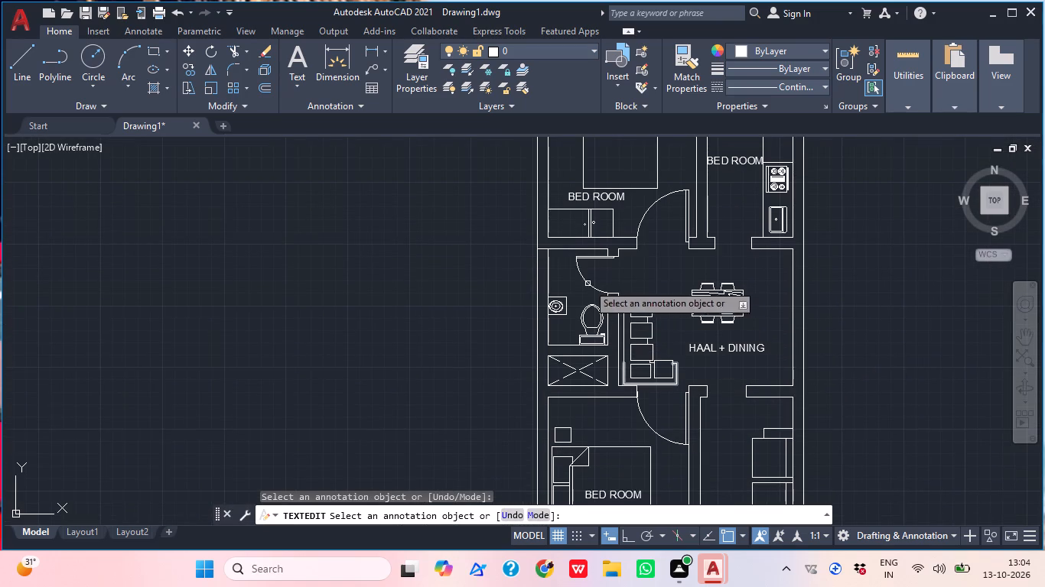
key("Escape")
Copy the upper bedroom's BED ROOM text into the bathroom, above the washbasin and WC.
left_click(603, 196)
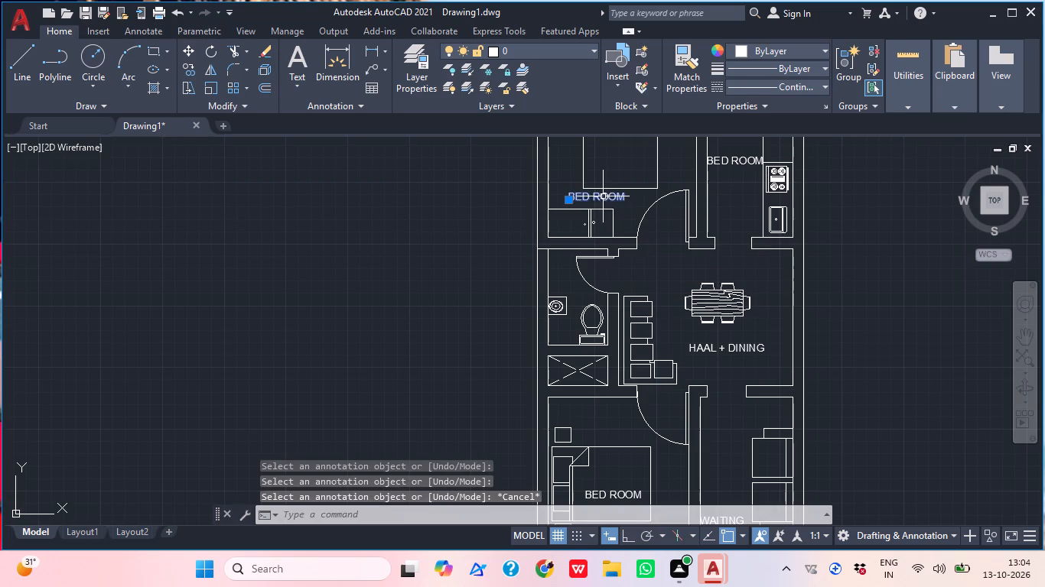
type("COP")
key("space")
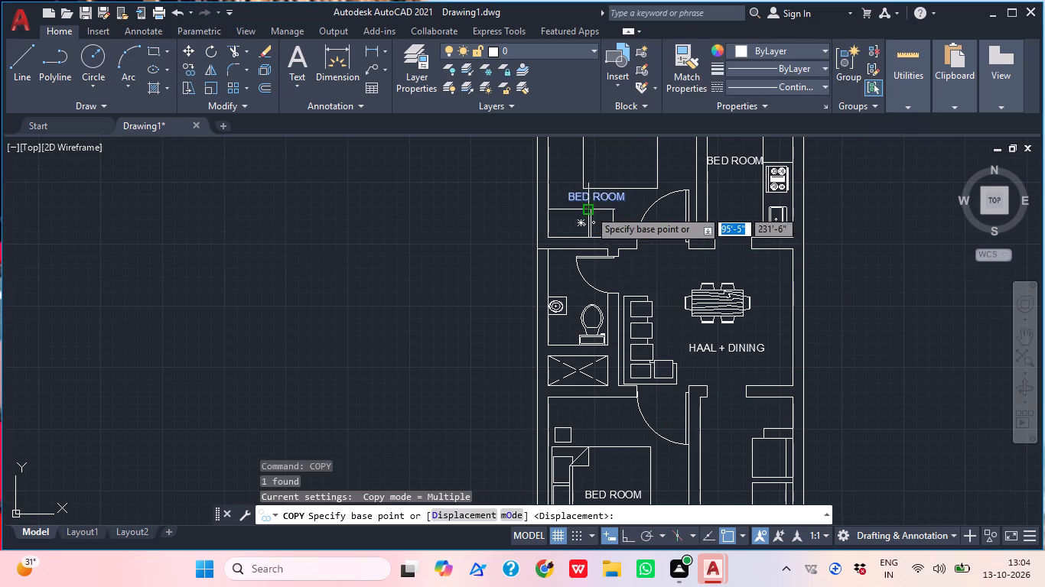
left_click(591, 196)
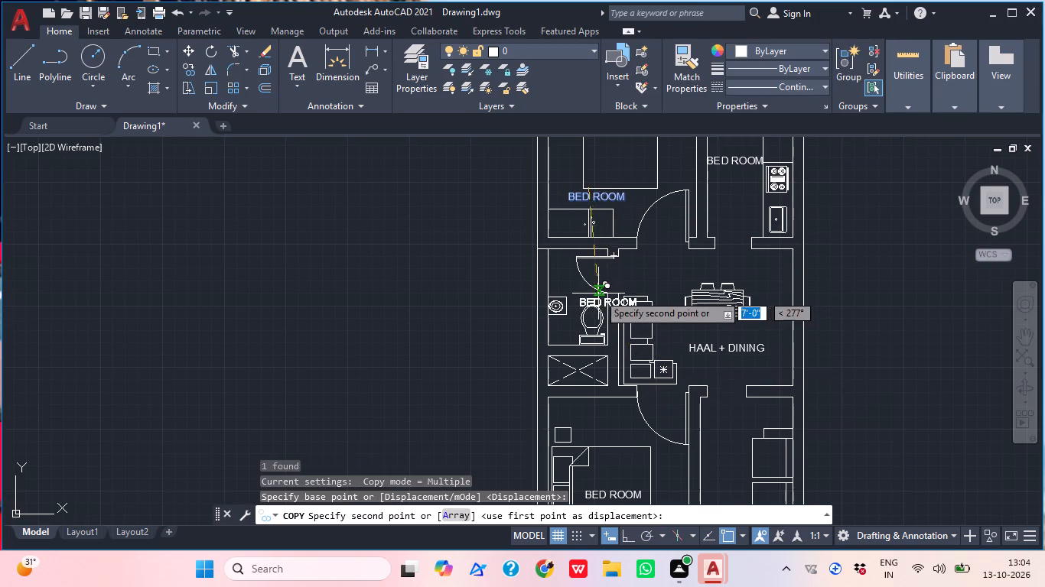
scroll(590, 290, "up", 2)
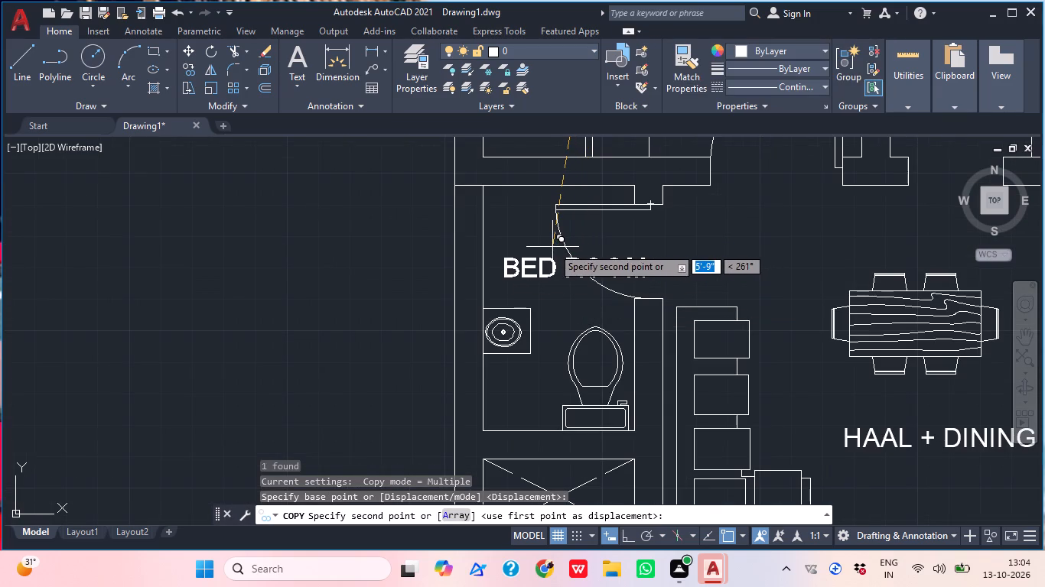
left_click(552, 247)
key("Escape")
Change the BED ROOM text in the bathroom to TOILET.
double_click(546, 261)
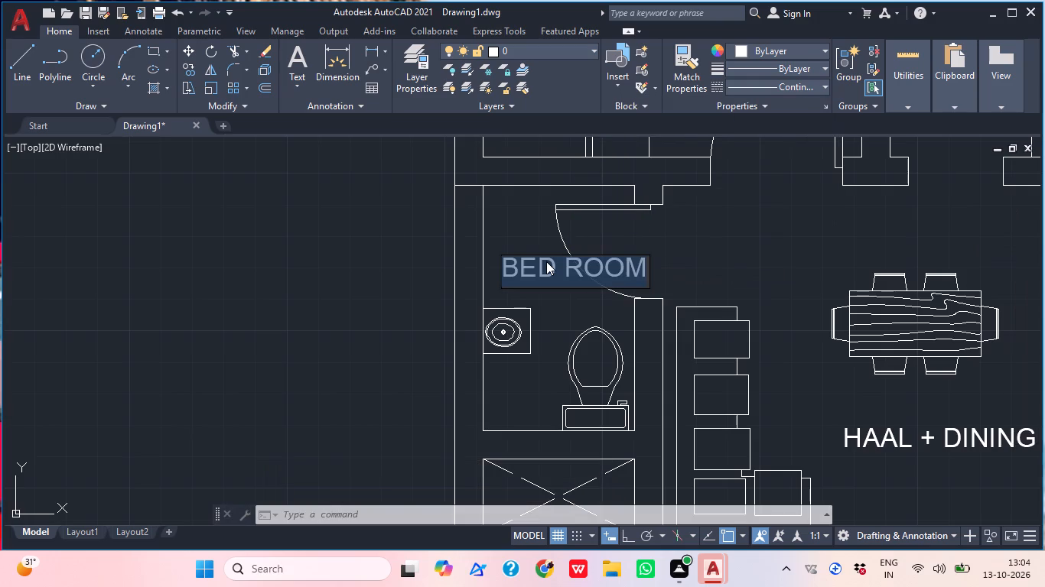
type("TOILET")
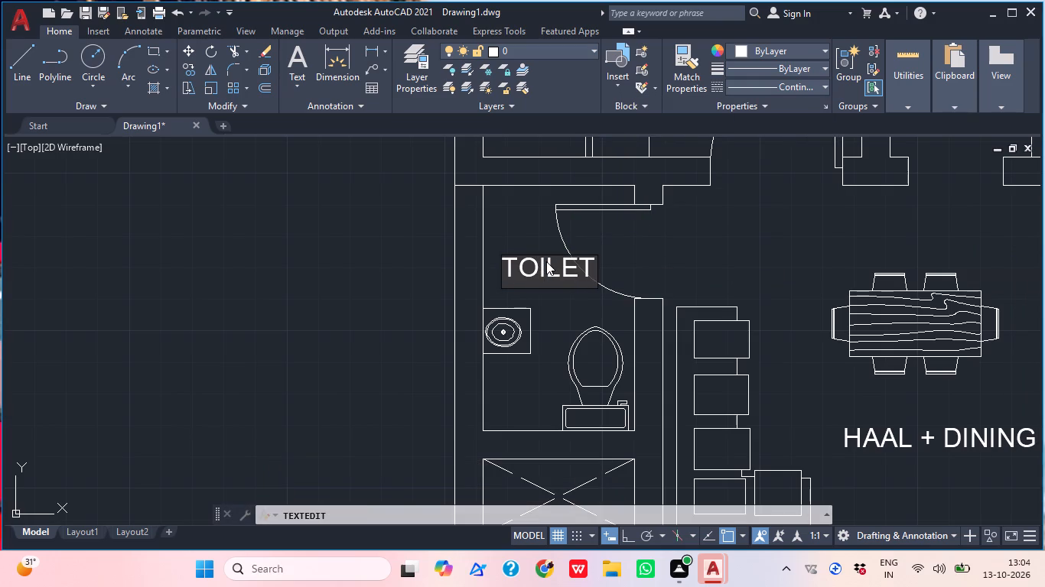
left_click(672, 249)
key("Escape")
Move the TOILET text slightly down and toward the bathroom's outer wall, just above the washbasin.
left_click(518, 264)
type("M")
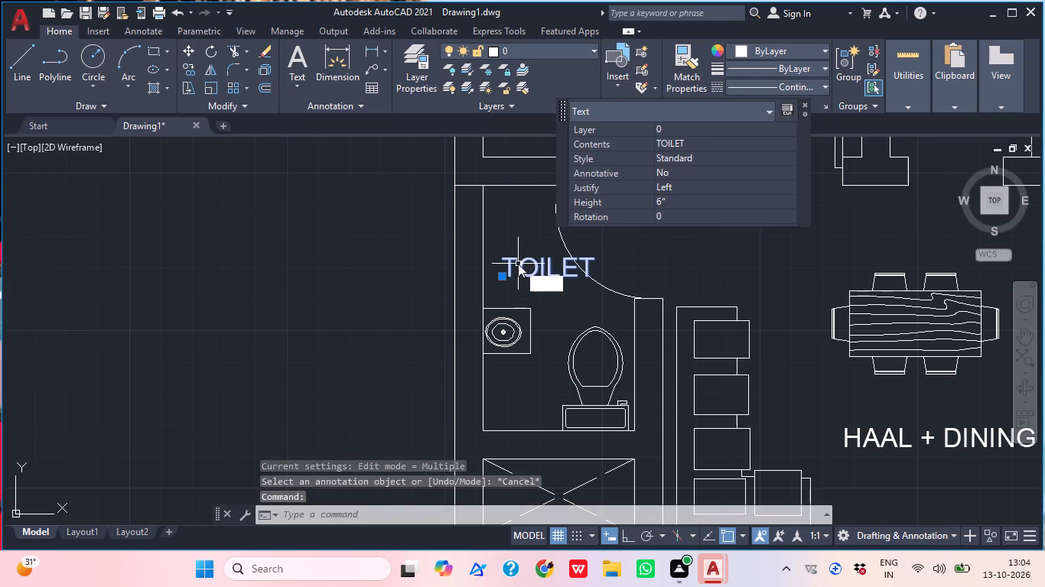
key("space")
left_click_drag(522, 268, 509, 276)
left_click(509, 287)
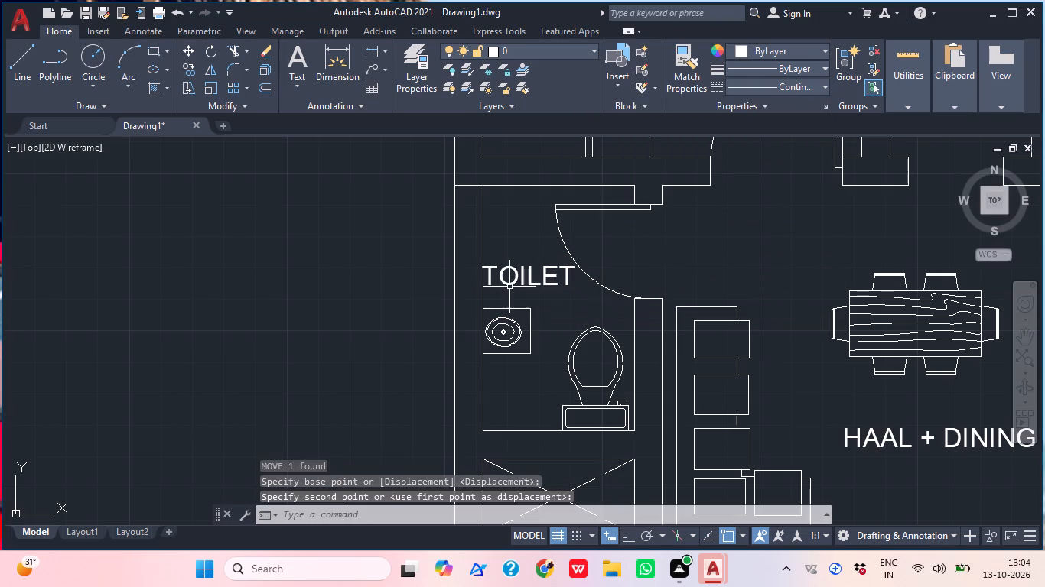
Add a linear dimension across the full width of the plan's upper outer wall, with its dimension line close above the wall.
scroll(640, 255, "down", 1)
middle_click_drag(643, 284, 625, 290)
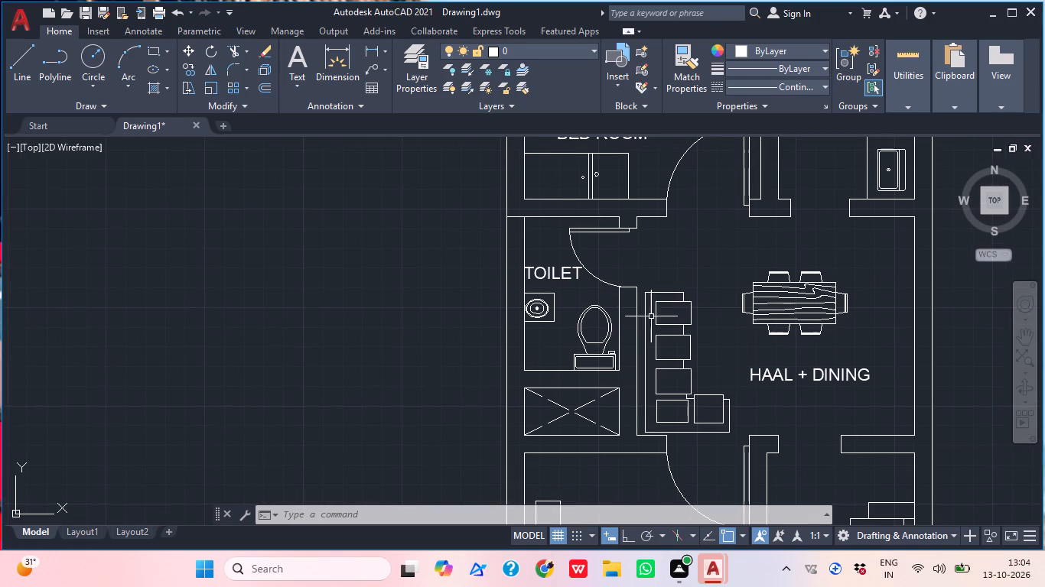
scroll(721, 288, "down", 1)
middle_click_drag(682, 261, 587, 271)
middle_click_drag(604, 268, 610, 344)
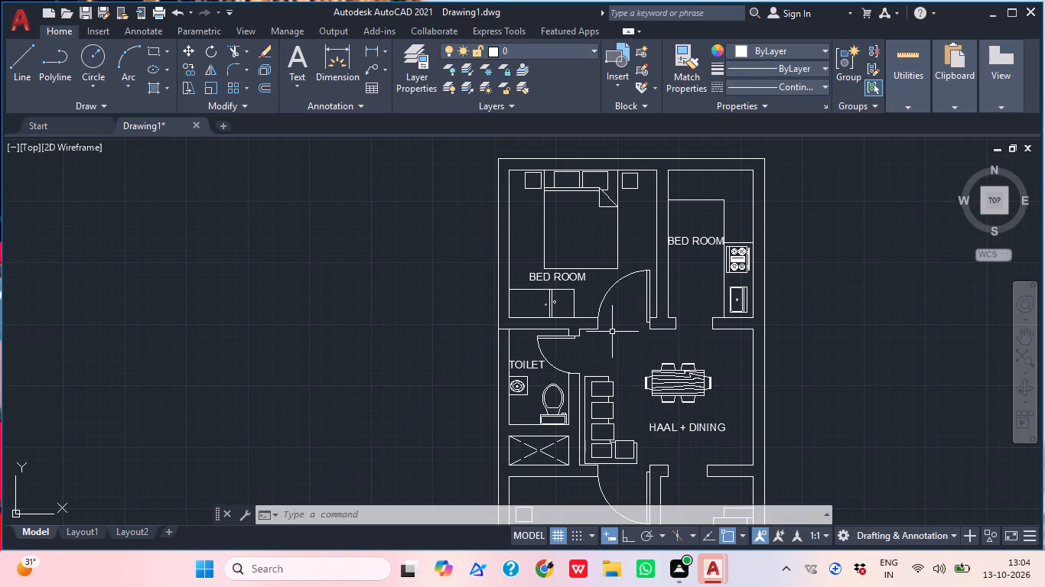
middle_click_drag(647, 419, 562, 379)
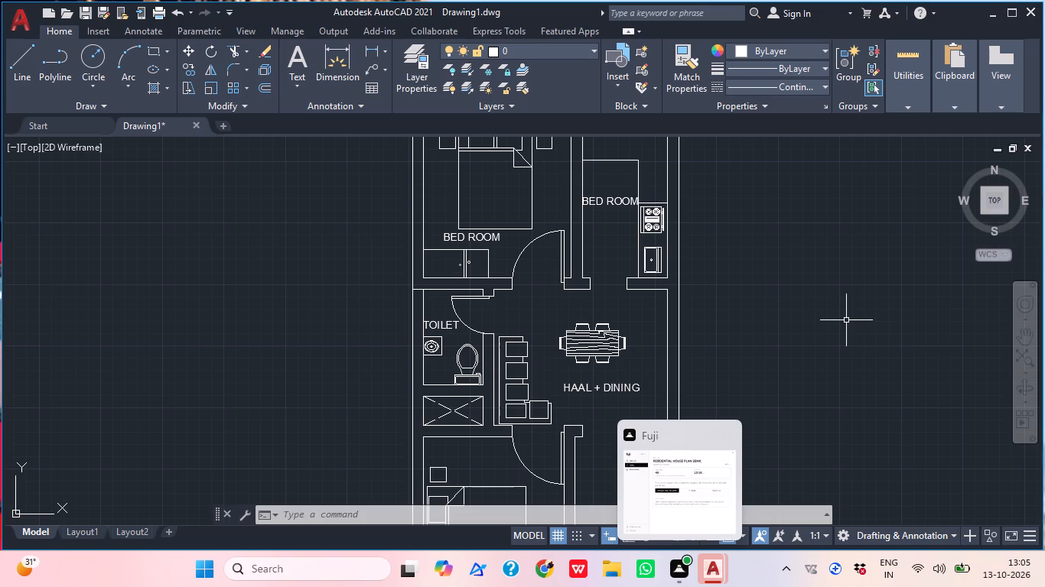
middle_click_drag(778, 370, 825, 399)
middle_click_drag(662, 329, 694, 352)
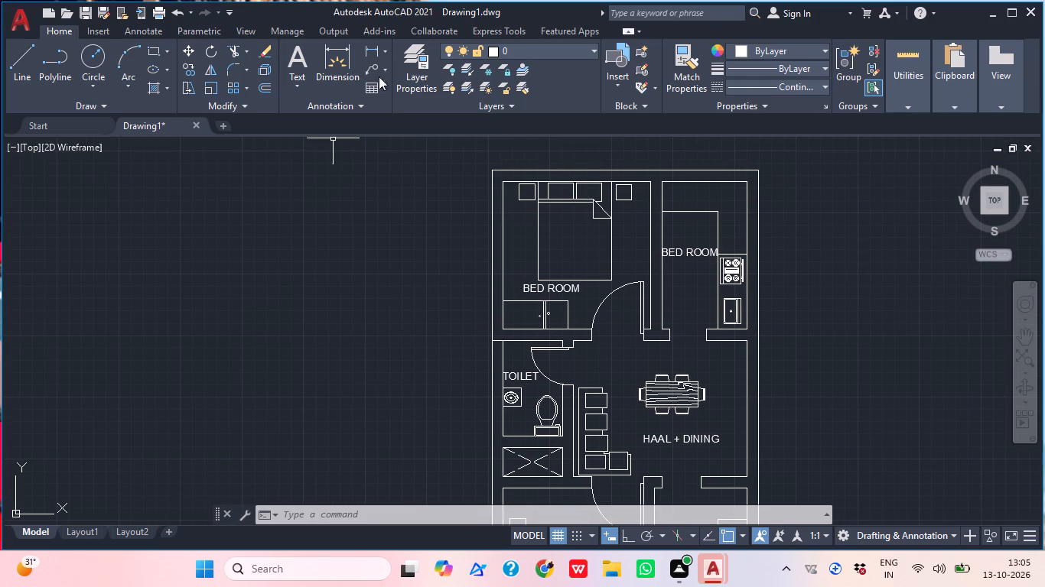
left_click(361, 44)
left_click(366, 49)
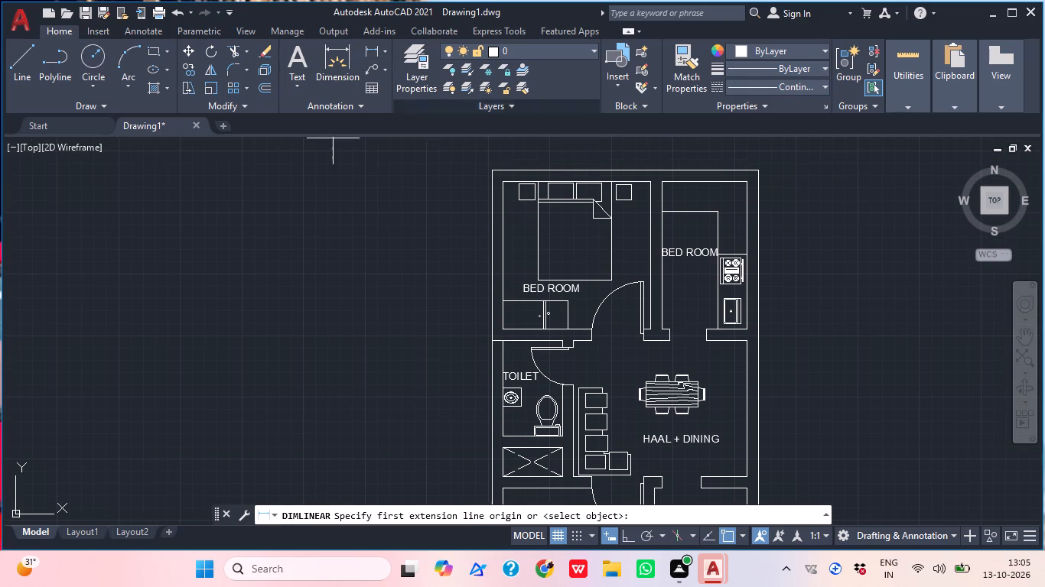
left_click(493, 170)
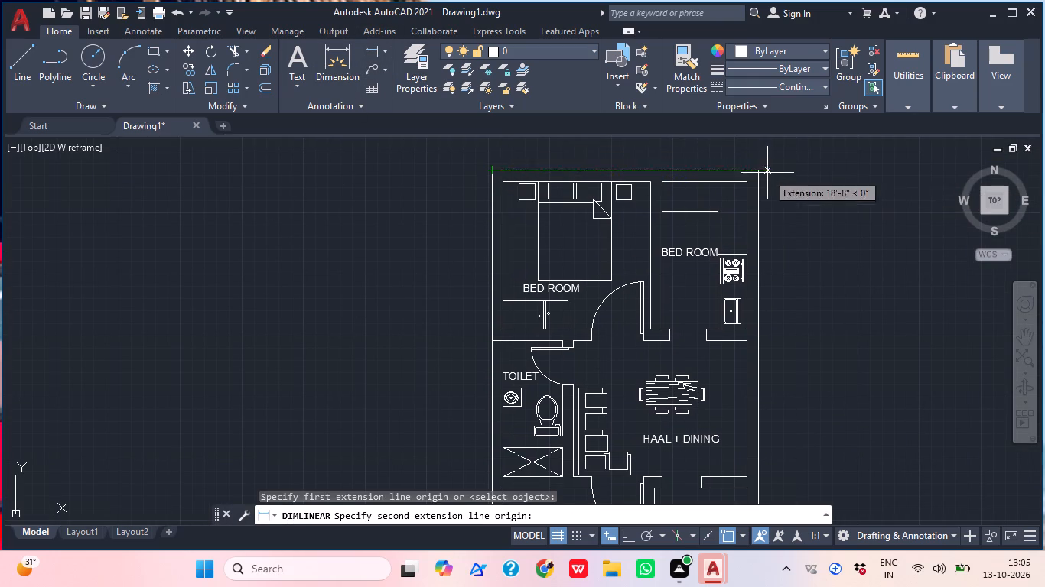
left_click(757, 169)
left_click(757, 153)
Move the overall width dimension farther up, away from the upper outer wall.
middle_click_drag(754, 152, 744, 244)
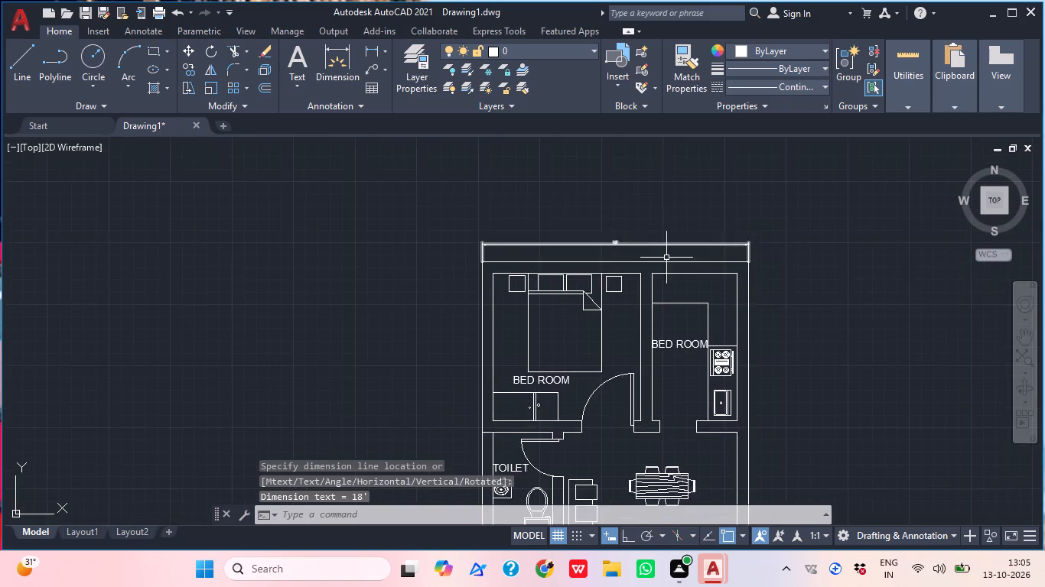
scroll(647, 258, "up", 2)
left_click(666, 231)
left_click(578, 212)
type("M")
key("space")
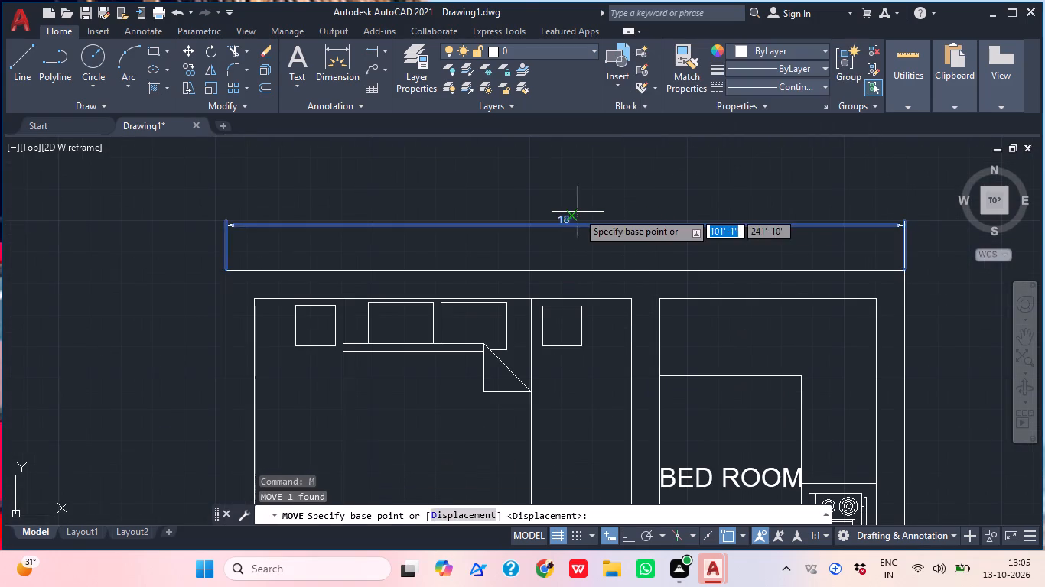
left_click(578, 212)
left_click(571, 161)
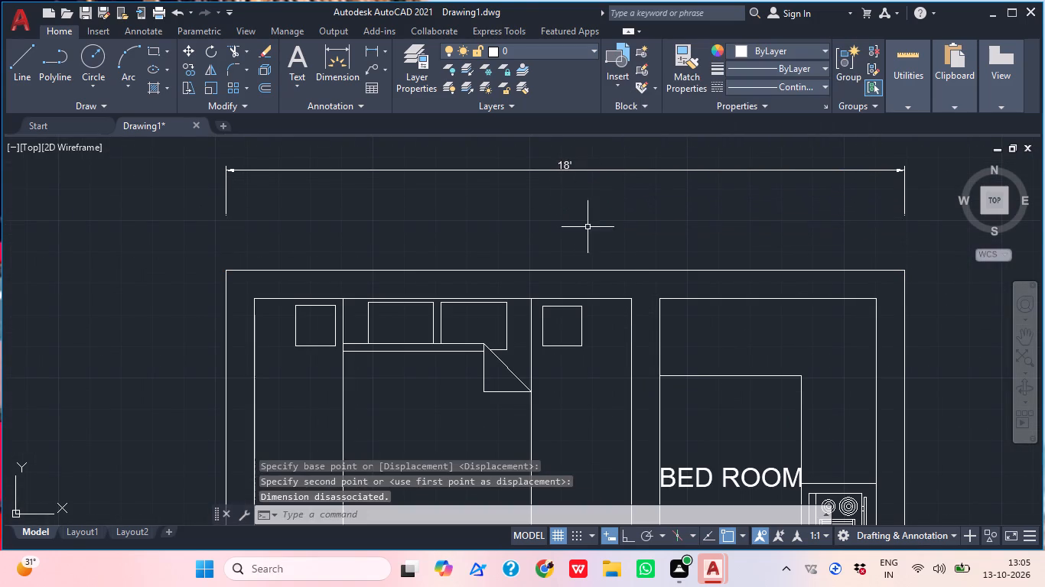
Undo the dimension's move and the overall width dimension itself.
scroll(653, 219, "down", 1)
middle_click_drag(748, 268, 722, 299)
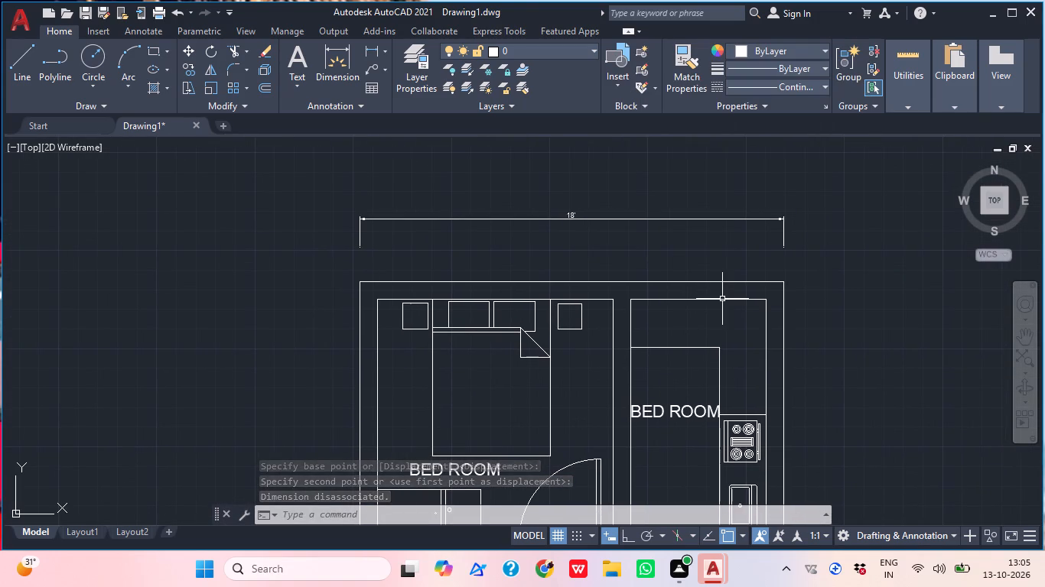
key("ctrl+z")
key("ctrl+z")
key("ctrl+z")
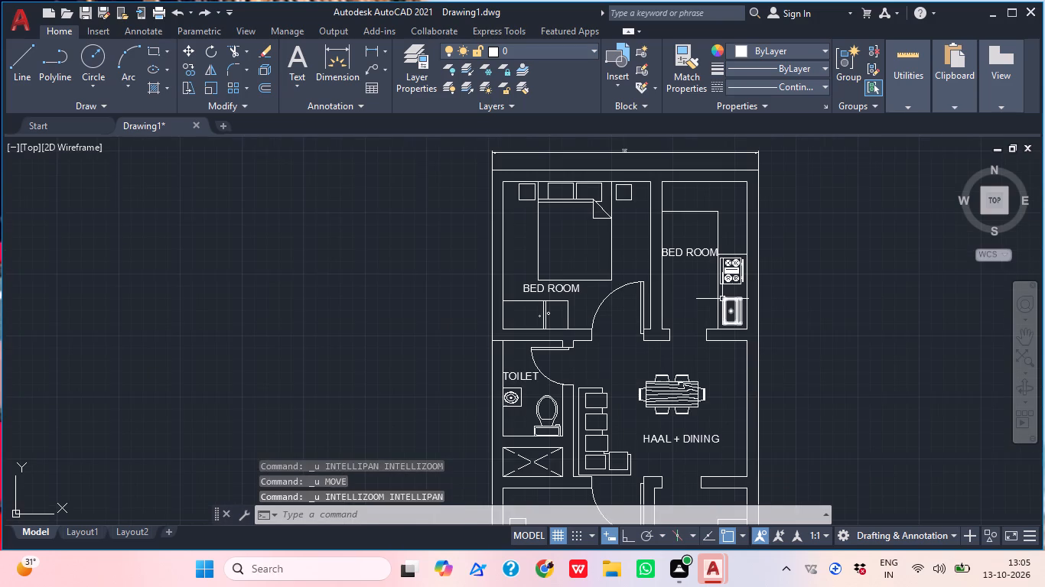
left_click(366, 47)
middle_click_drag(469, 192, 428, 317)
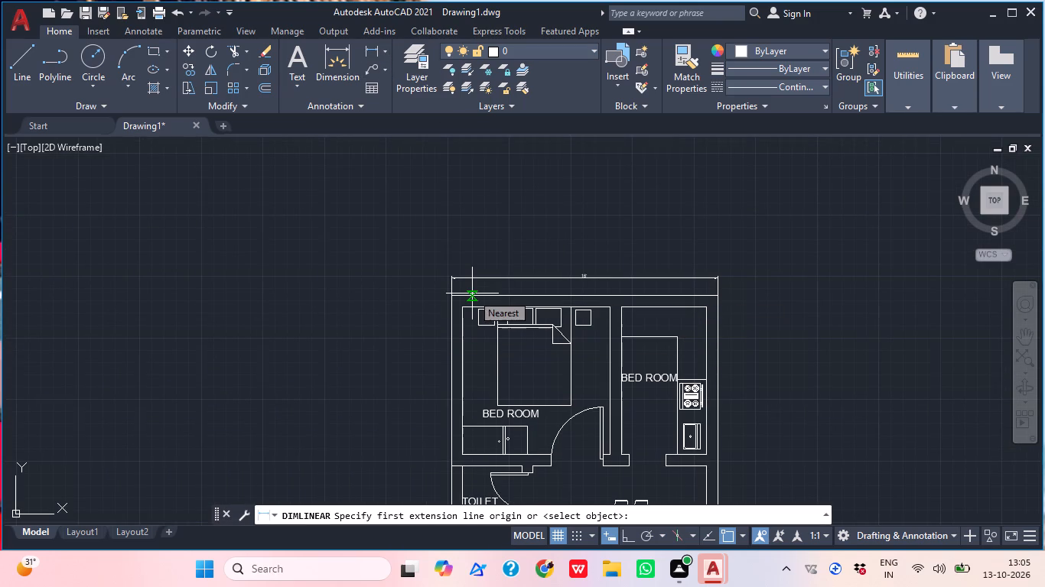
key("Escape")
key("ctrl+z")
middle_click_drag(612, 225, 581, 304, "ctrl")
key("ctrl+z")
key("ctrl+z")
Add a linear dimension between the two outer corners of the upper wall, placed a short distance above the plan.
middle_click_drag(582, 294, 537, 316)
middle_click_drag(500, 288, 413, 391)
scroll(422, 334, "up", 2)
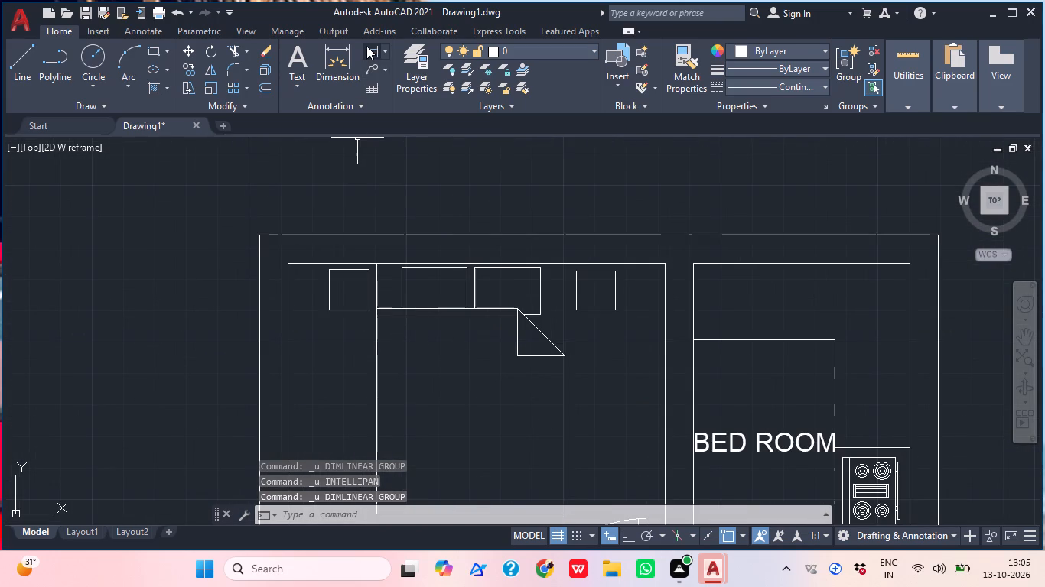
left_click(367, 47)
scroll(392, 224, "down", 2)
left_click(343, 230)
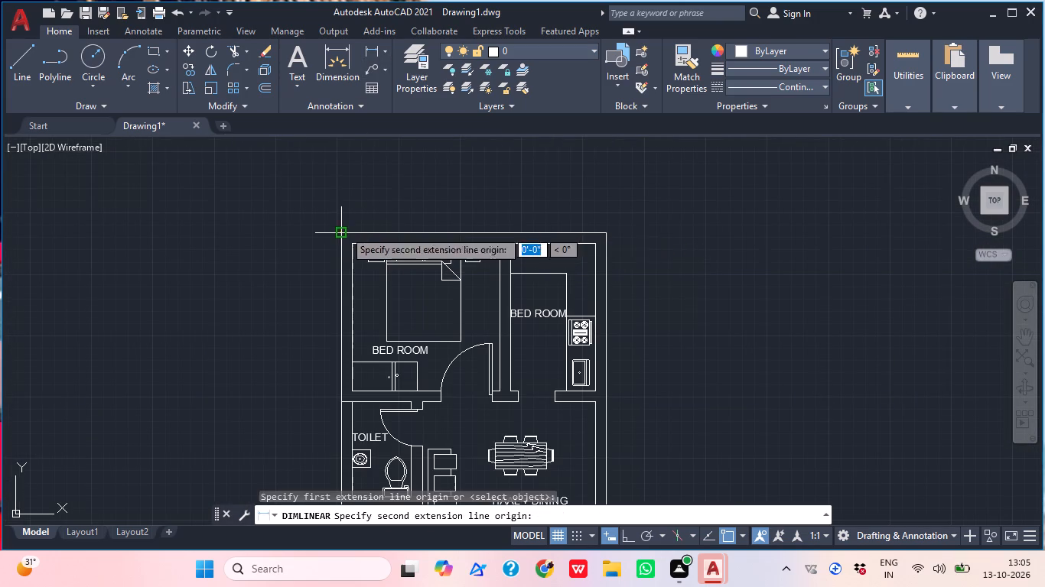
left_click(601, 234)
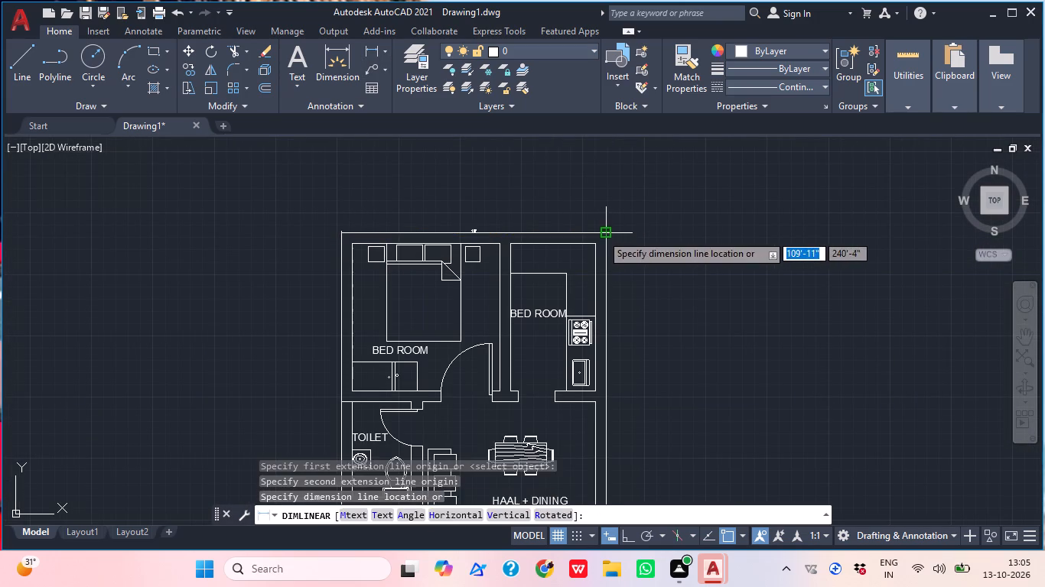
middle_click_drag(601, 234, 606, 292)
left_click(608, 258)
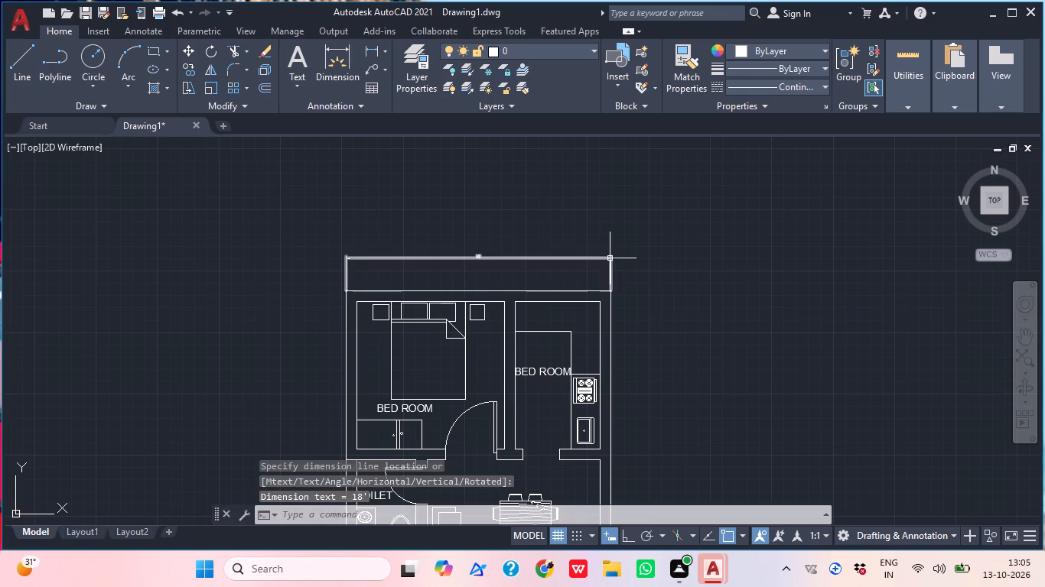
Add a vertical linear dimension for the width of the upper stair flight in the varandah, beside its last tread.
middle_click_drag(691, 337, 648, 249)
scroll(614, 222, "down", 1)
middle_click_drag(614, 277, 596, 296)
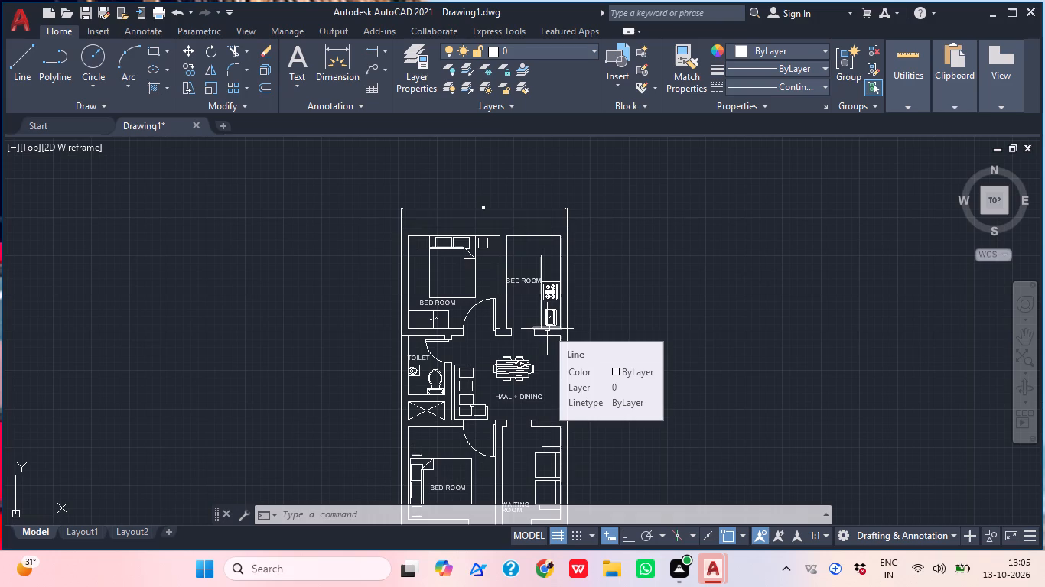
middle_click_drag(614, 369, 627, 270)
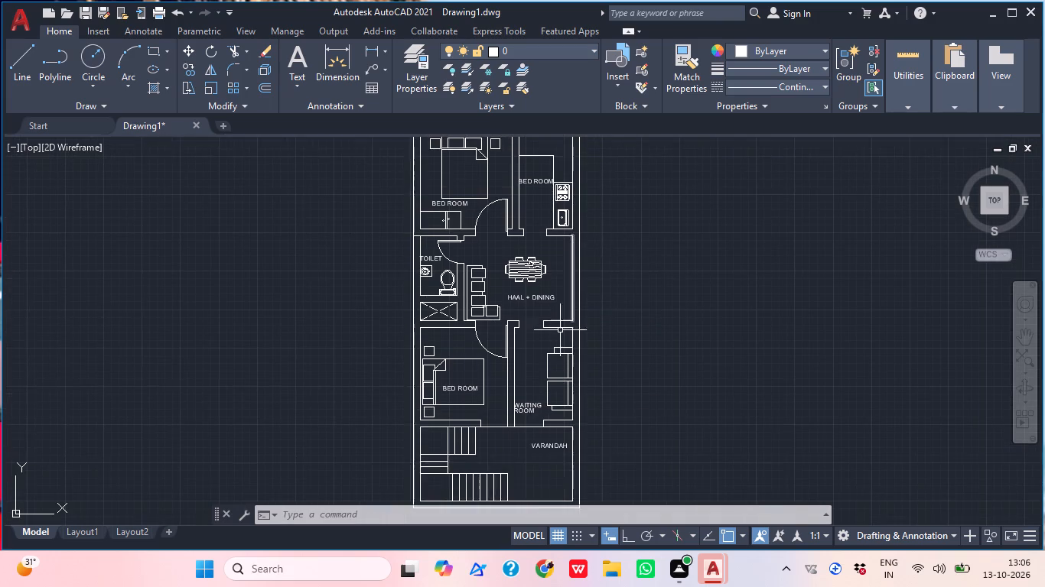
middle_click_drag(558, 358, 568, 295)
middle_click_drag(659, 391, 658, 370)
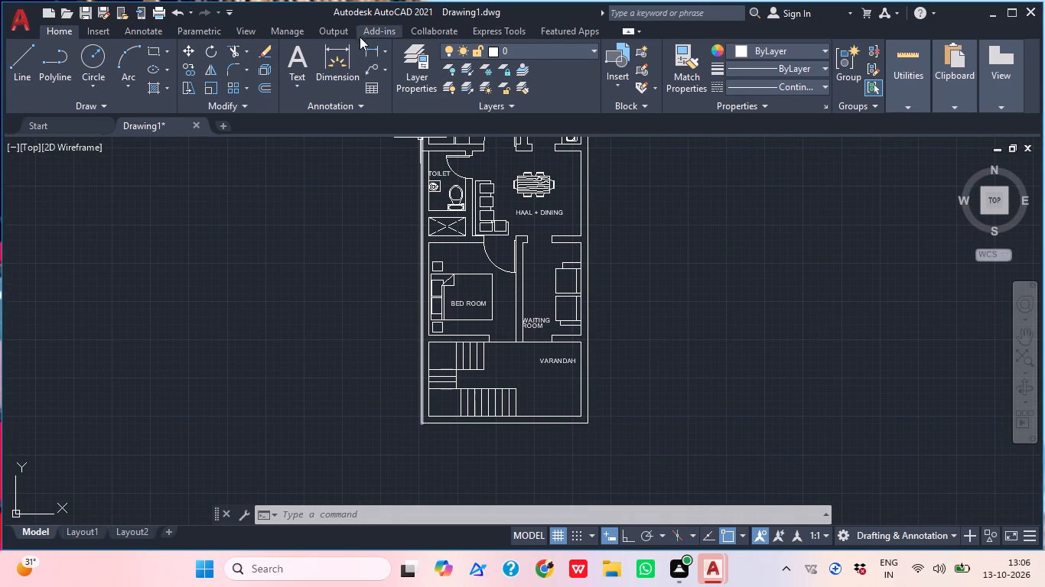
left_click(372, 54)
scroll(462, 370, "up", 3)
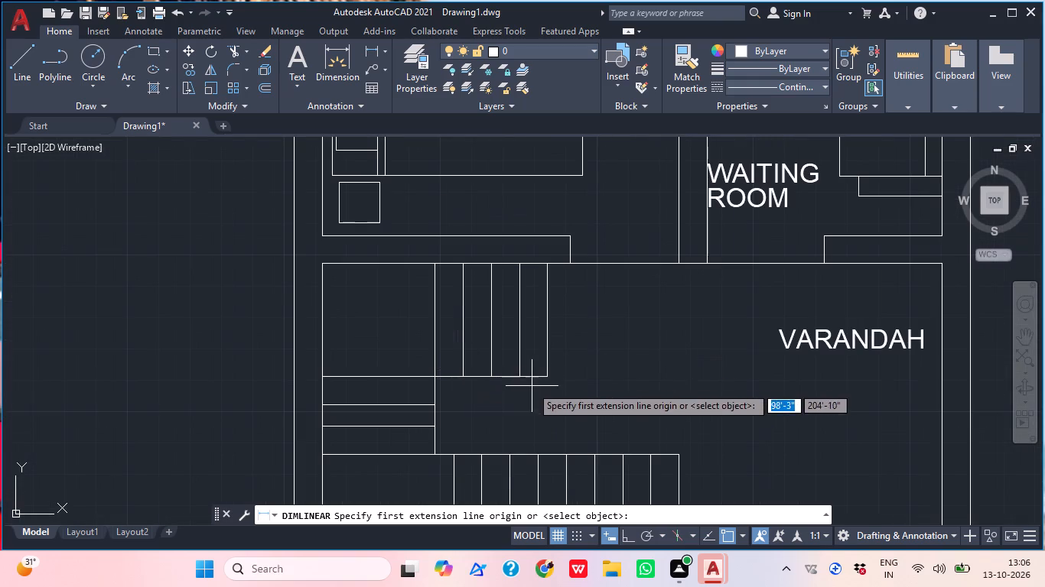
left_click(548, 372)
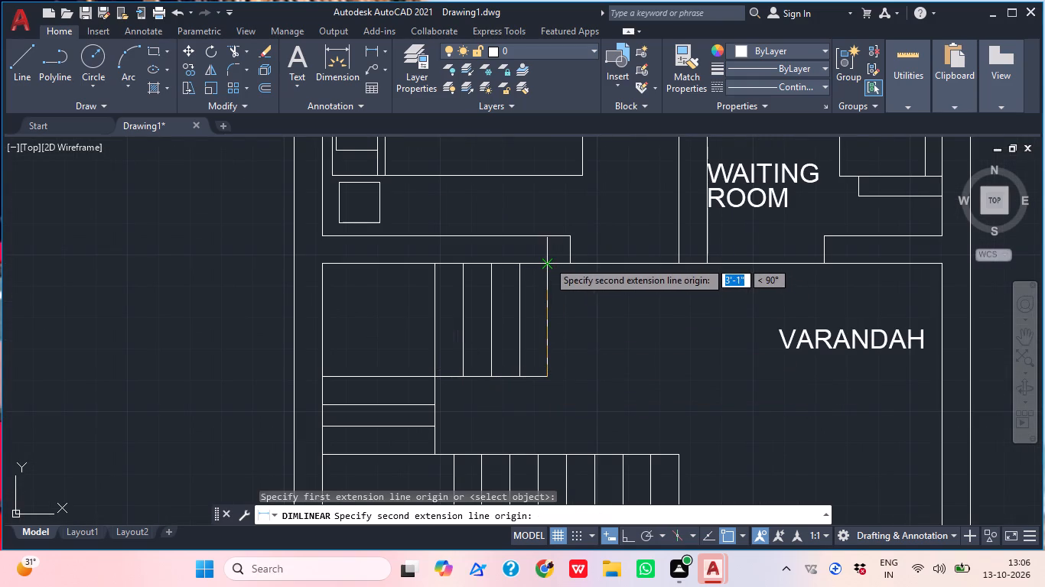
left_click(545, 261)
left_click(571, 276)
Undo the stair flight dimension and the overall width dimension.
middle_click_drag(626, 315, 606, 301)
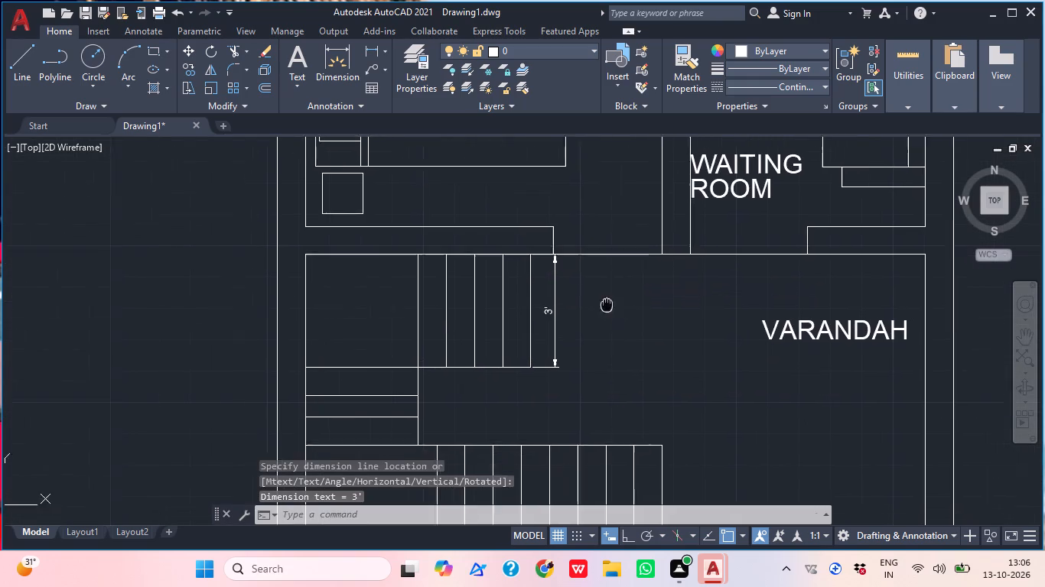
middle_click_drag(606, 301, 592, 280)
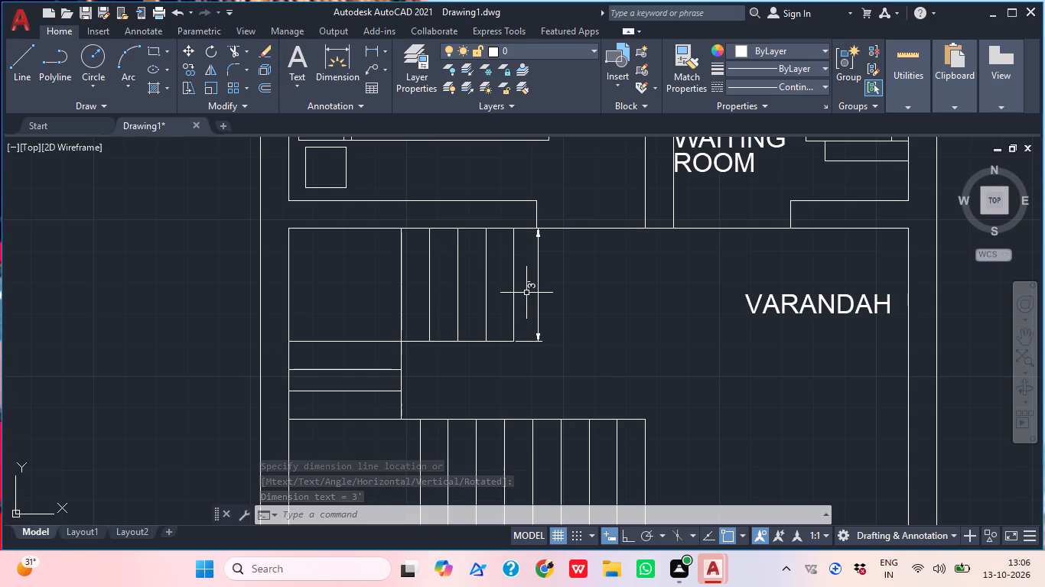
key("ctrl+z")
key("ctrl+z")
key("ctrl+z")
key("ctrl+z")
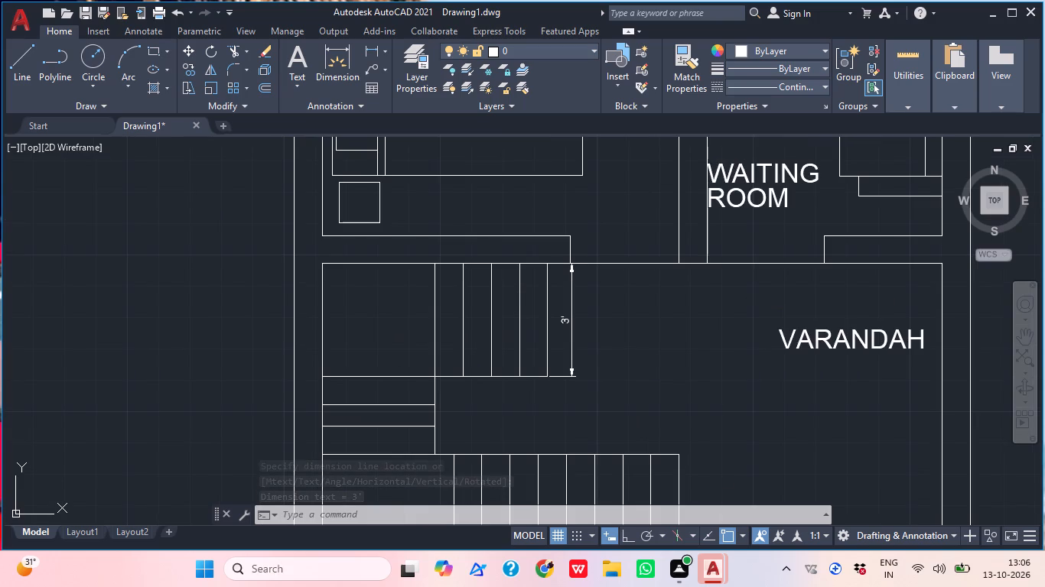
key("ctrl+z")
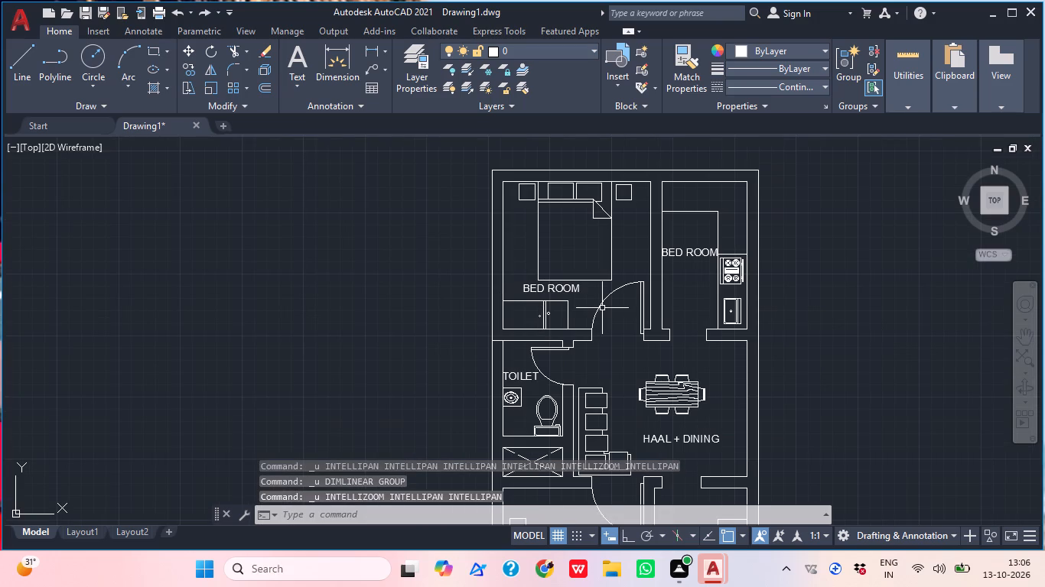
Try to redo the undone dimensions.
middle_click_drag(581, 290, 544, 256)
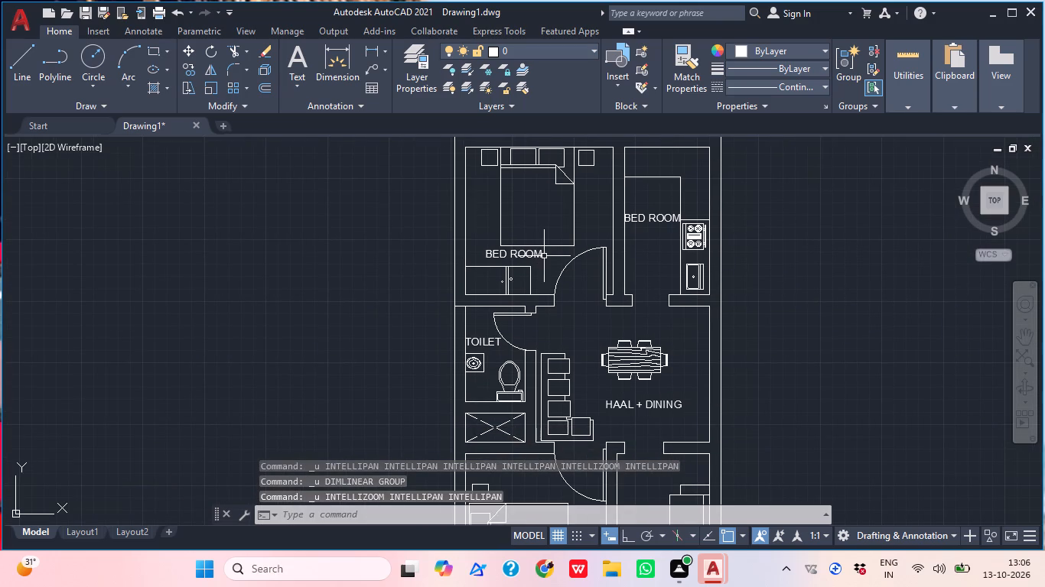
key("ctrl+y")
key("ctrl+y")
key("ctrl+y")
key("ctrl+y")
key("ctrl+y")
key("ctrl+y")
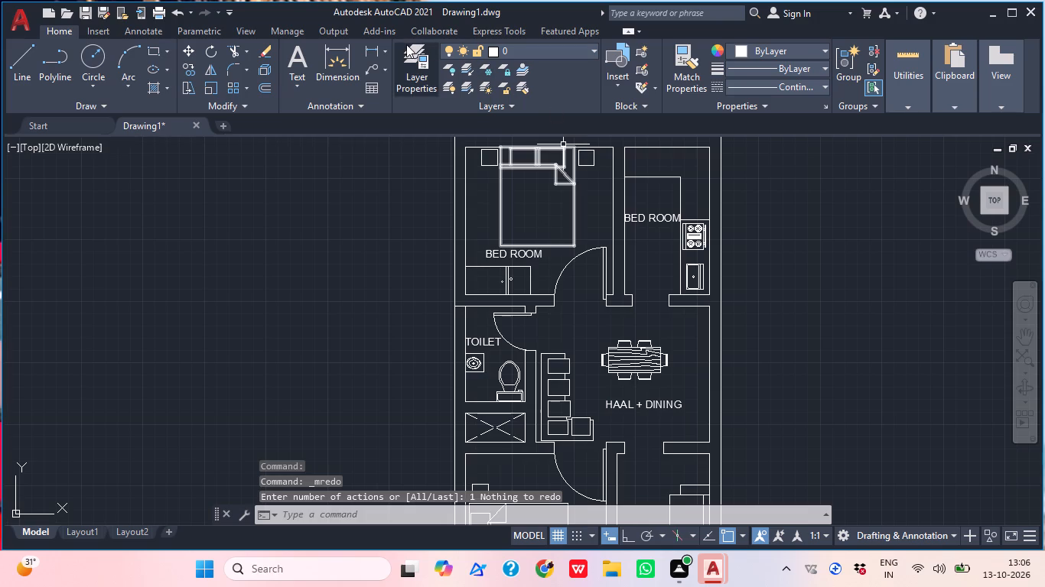
Add a linear dimension across the plan's full outer width, with its dimension line well clear above the upper wall.
left_click(371, 45)
scroll(477, 198, "down", 1)
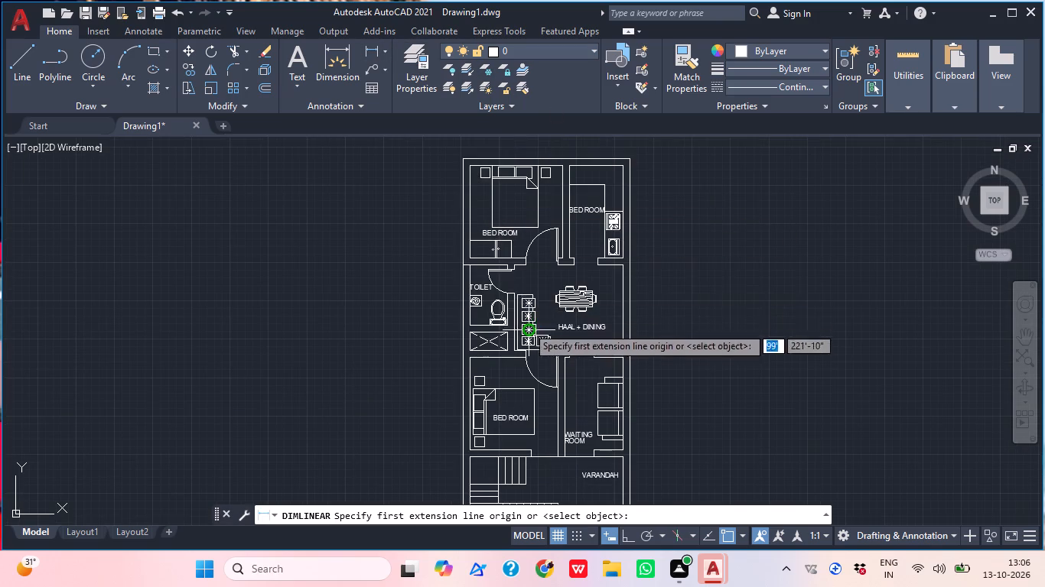
scroll(460, 145, "up", 2)
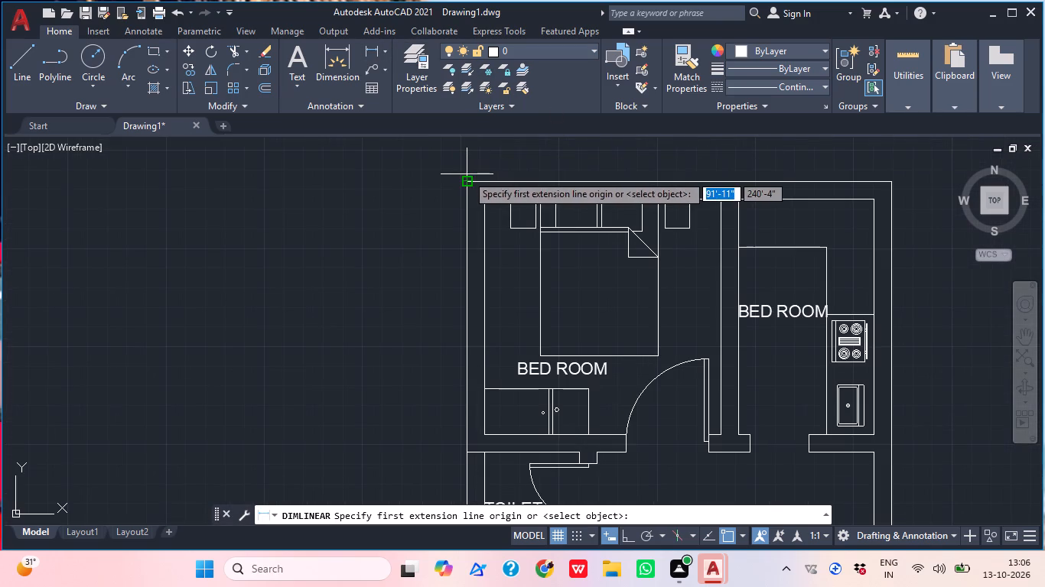
left_click(467, 176)
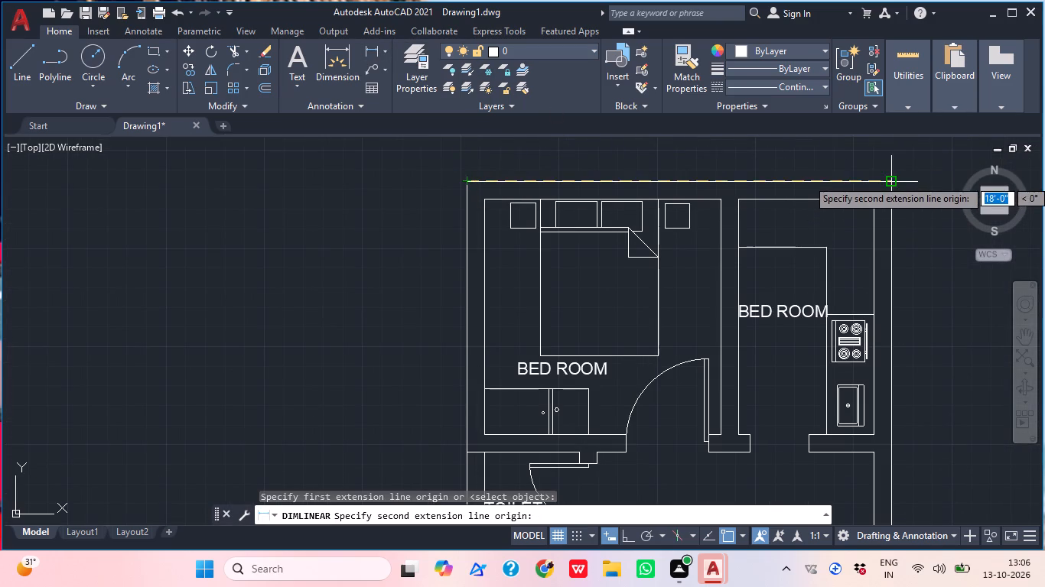
left_click(893, 179)
middle_click_drag(887, 180, 841, 279)
left_click(790, 225)
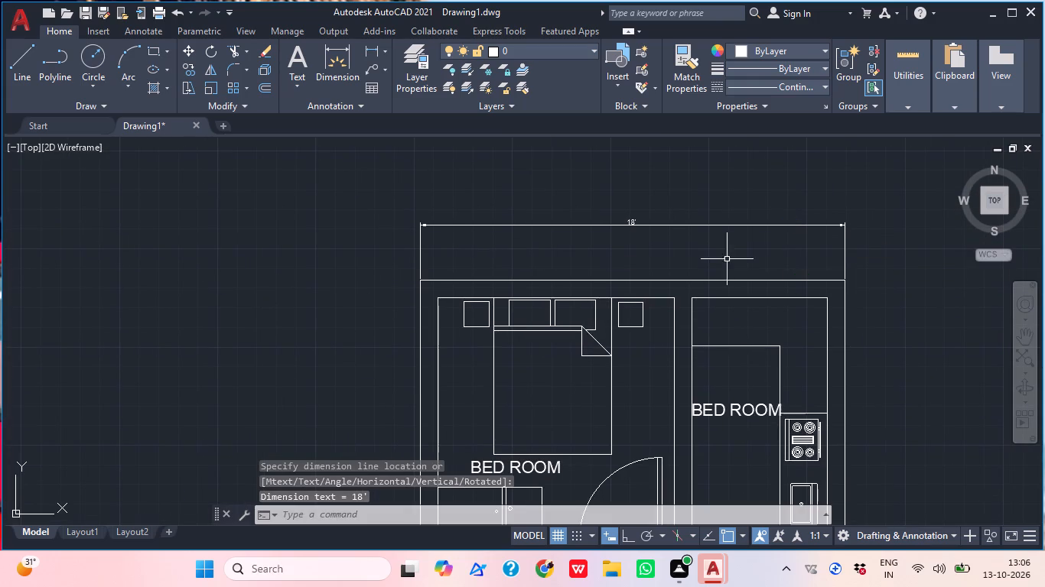
Add a vertical linear dimension for the width of the upper stair flight in the varandah, placed beside its last tread.
left_click(369, 50)
middle_click_drag(488, 278, 491, 95)
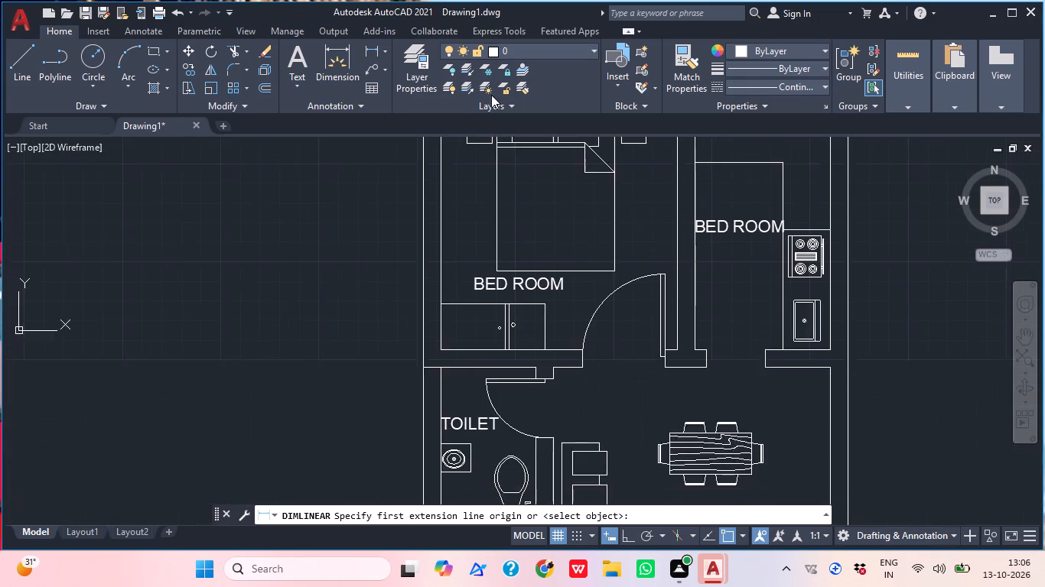
middle_click_drag(516, 311, 508, 119)
middle_click_drag(553, 449, 543, 152)
middle_click_drag(595, 293, 546, 208)
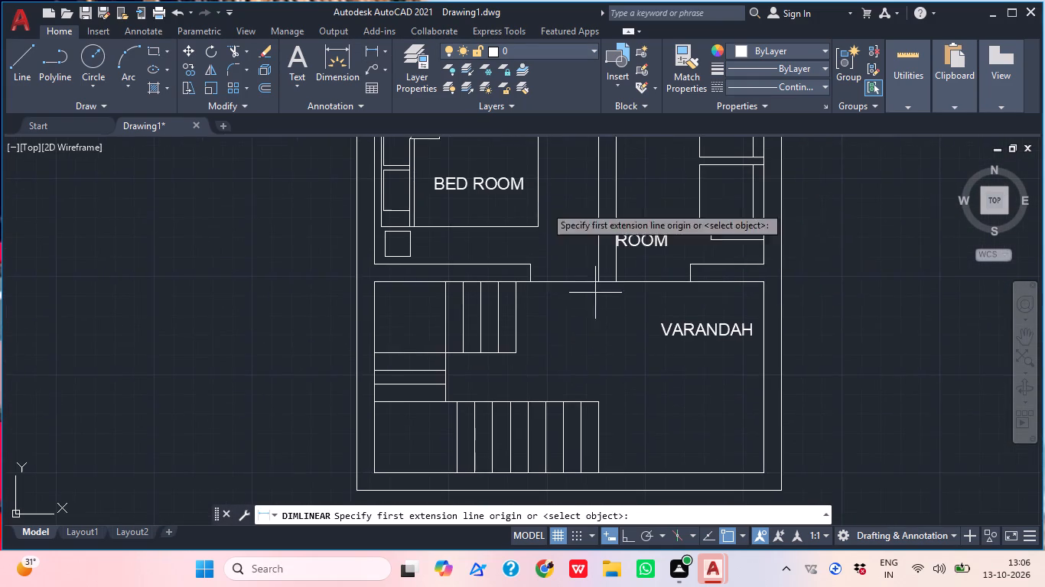
scroll(529, 290, "up", 2)
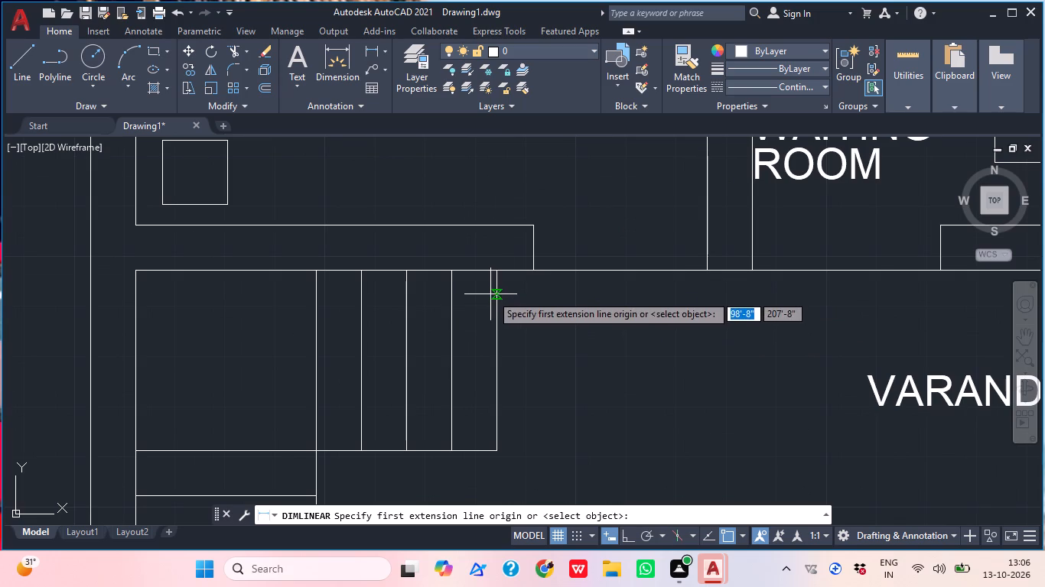
left_click(499, 270)
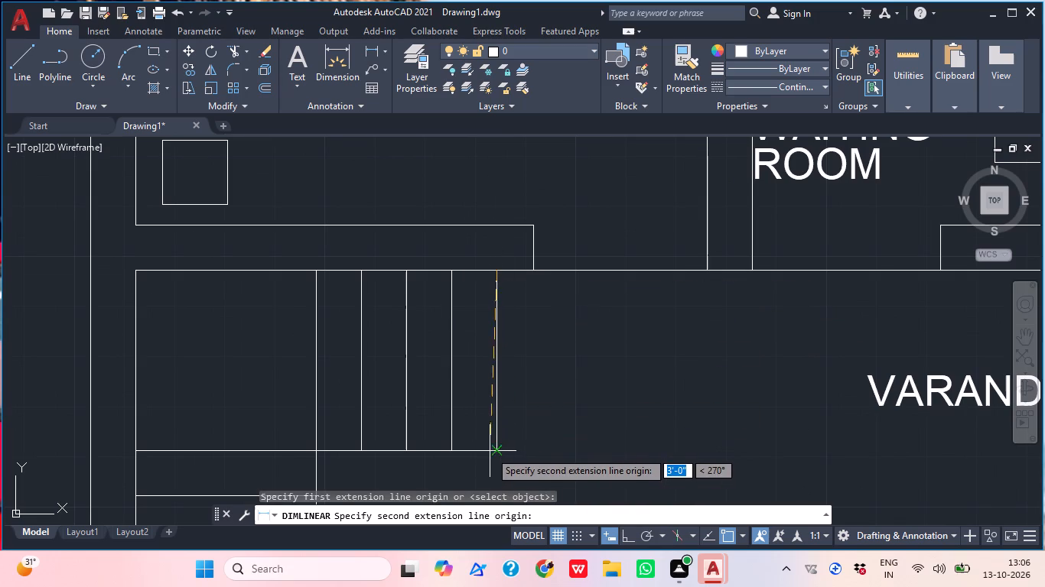
left_click(496, 446)
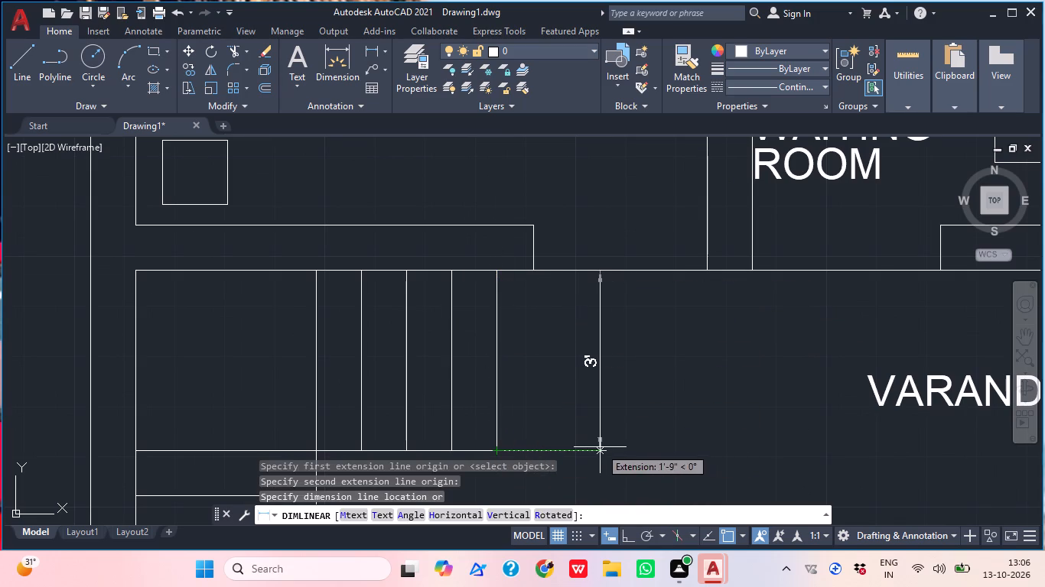
left_click(600, 446)
Add a horizontal linear dimension across the waiting room's inner width, placed between the hall-side wall and the sofas.
scroll(718, 391, "down", 2)
middle_click_drag(776, 456, 690, 468)
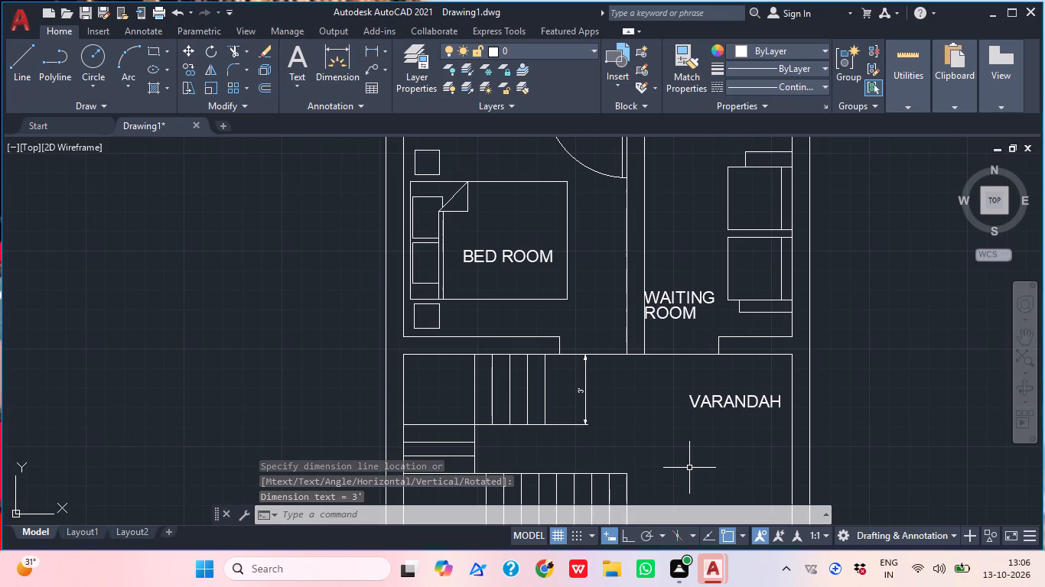
scroll(692, 371, "down", 2)
middle_click_drag(682, 471, 606, 374)
middle_click_drag(594, 251, 552, 326)
scroll(594, 236, "up", 1)
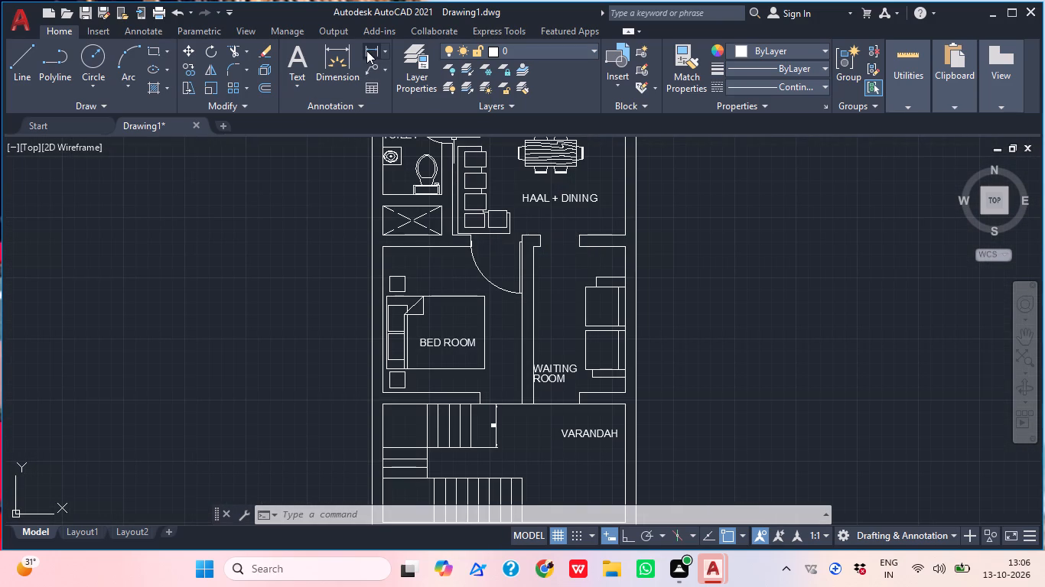
left_click(366, 50)
scroll(554, 275, "up", 1)
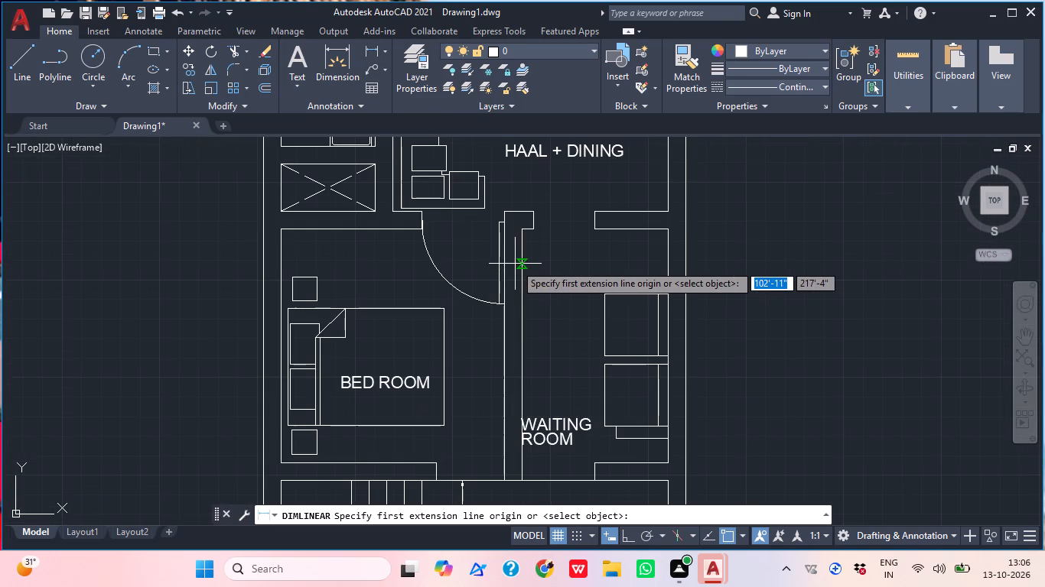
left_click(524, 268)
left_click(668, 268)
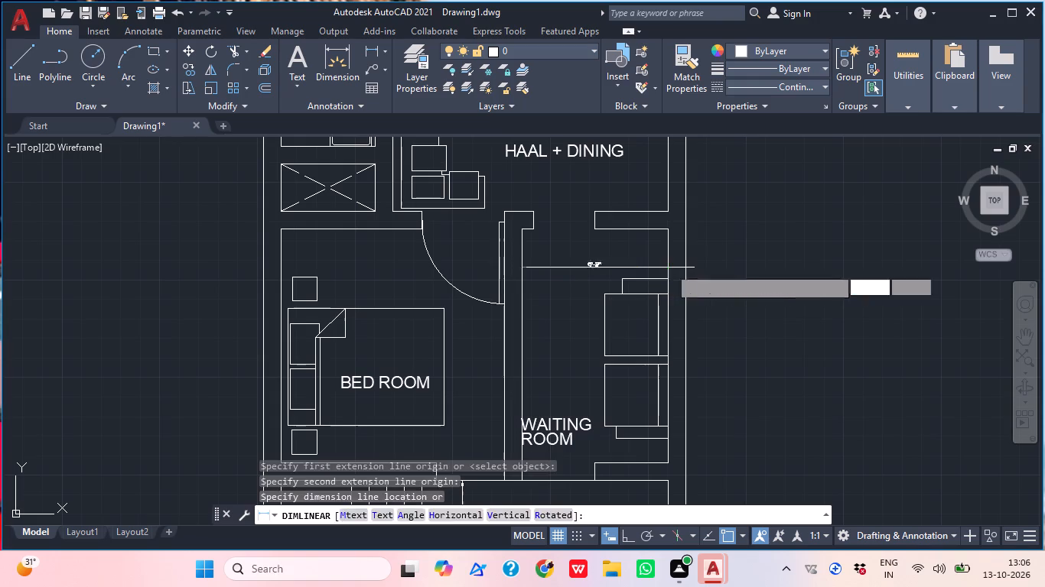
left_click(641, 255)
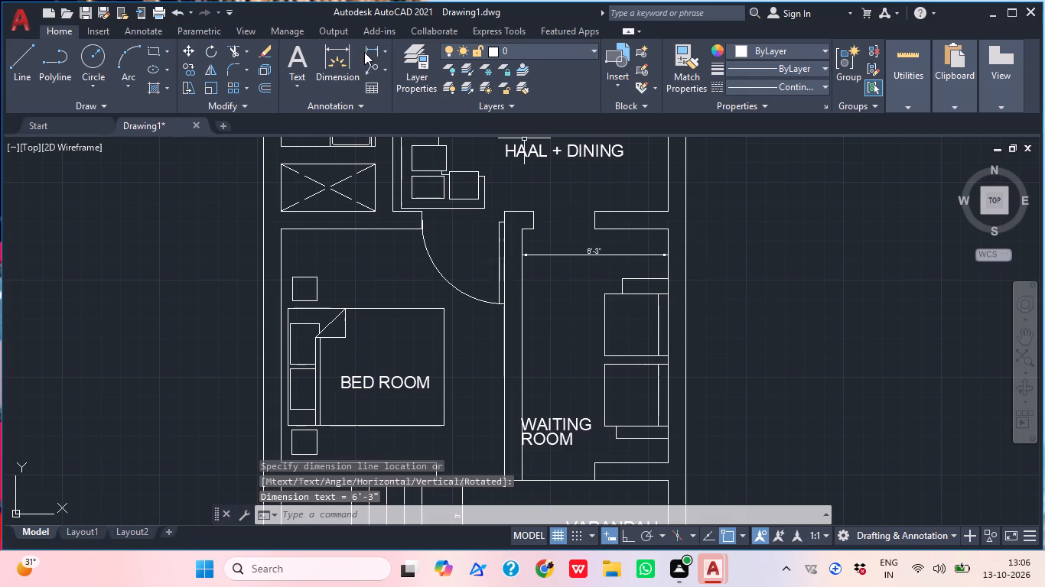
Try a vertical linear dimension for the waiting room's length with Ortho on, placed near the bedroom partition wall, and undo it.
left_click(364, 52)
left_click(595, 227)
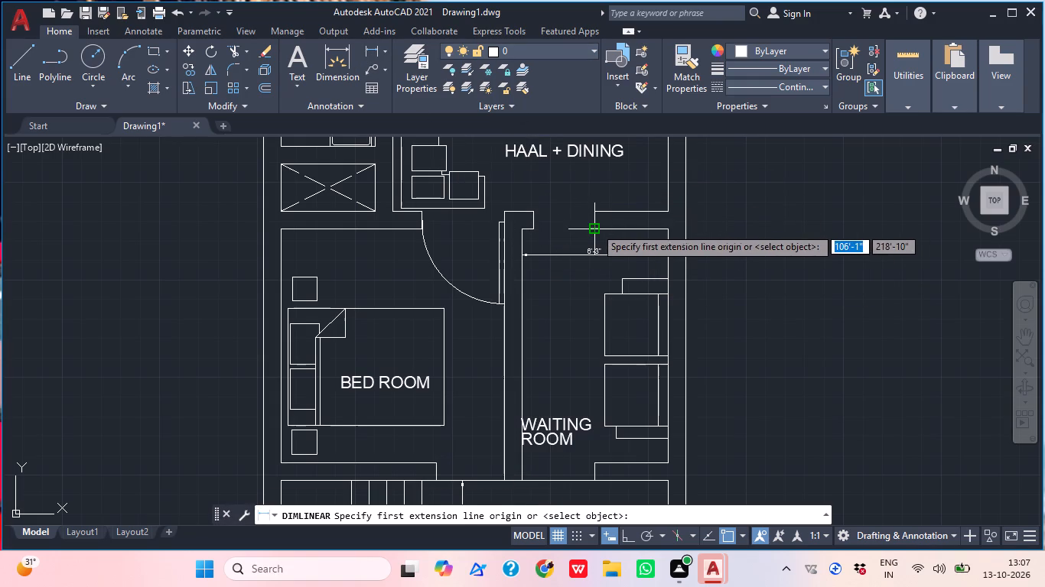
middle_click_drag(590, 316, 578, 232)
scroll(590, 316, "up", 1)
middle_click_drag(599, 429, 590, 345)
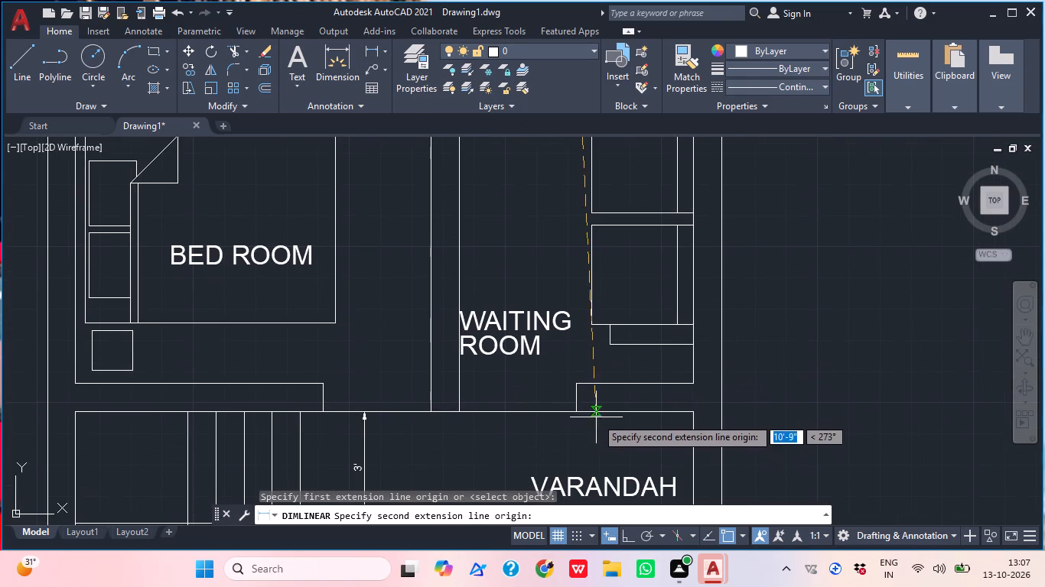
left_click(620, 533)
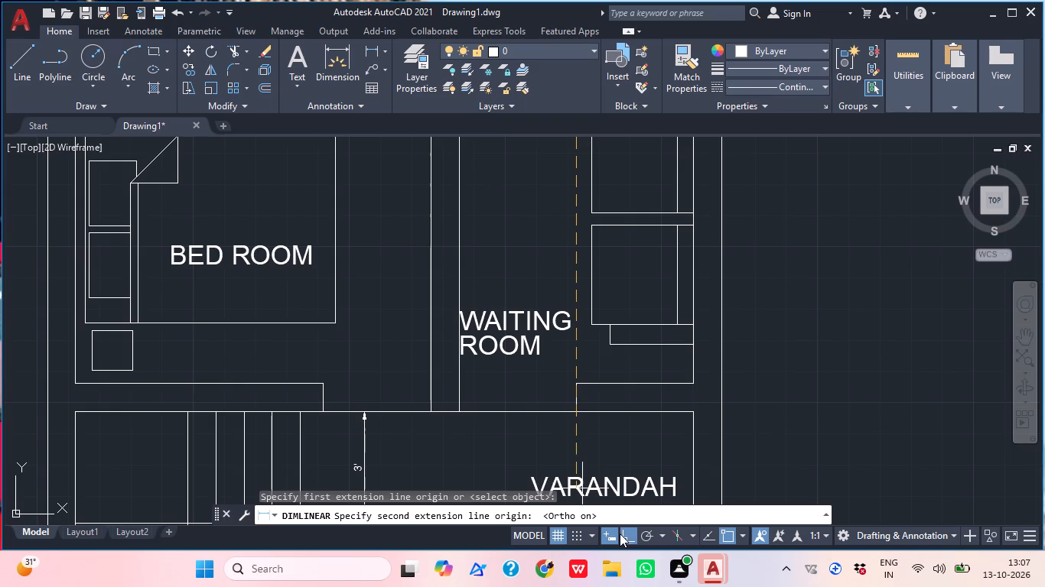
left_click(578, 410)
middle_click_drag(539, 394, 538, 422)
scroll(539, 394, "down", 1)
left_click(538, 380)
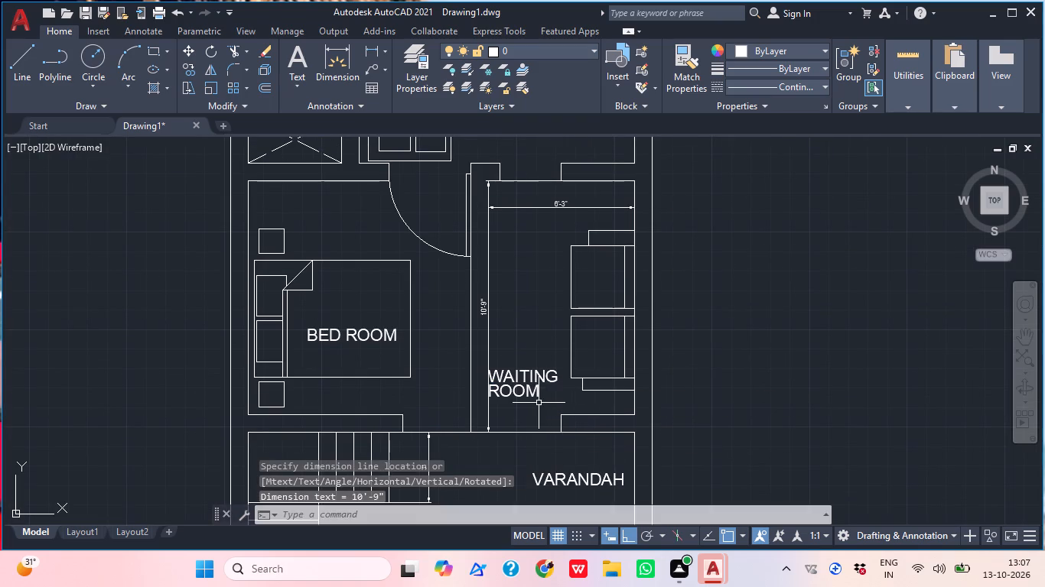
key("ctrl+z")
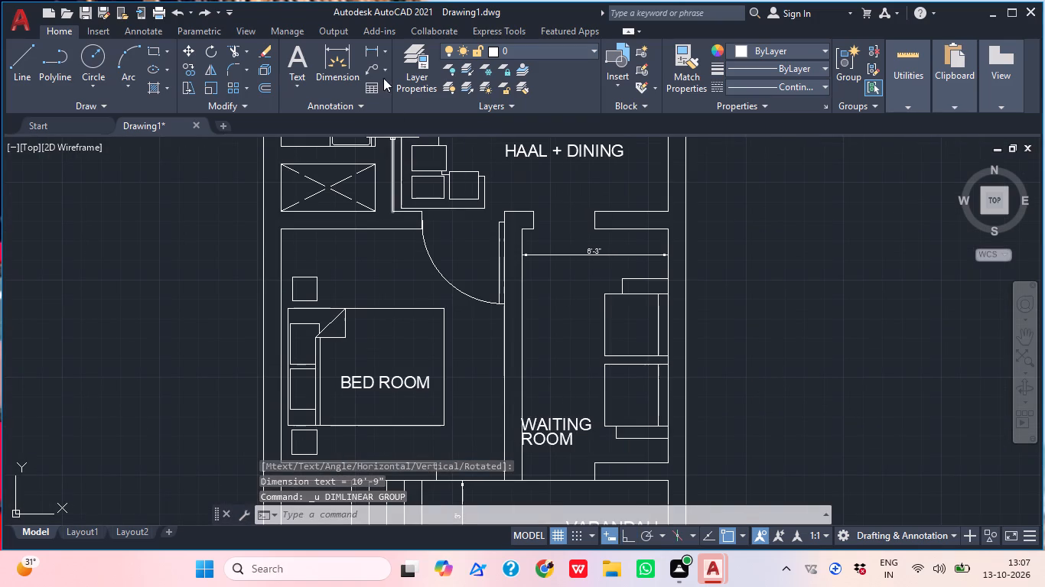
Add a vertical linear dimension for the waiting room's length from the hall opening to the varandah line, placed just beside the sofas.
left_click(368, 51)
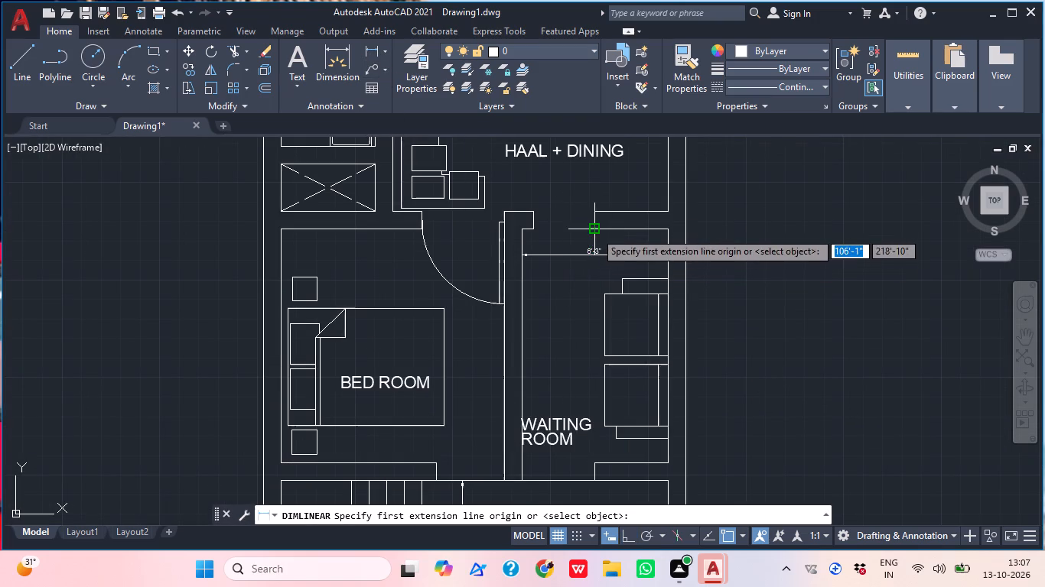
left_click(595, 232)
middle_click_drag(597, 332, 595, 279)
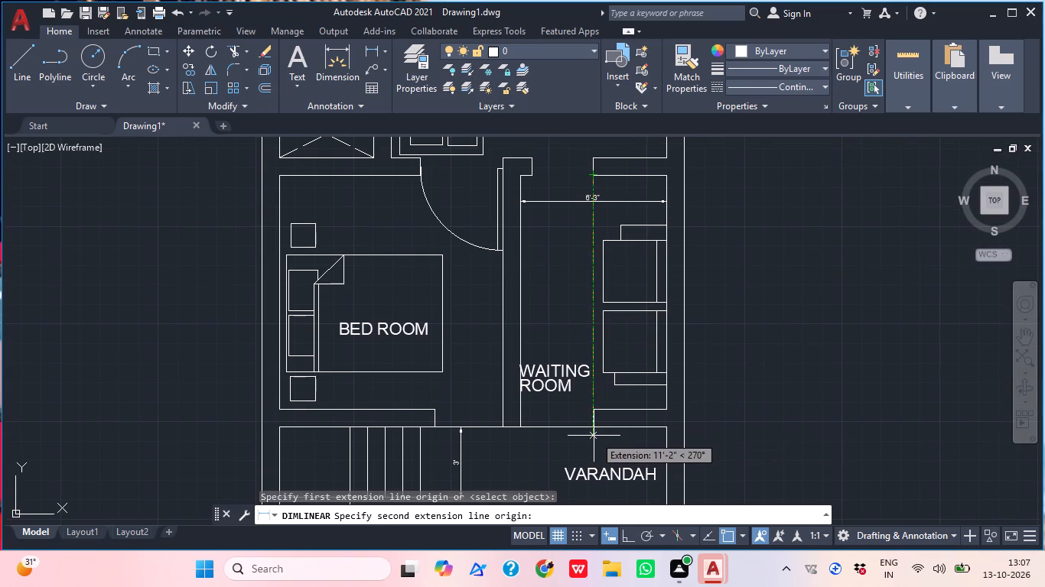
left_click(594, 430)
left_click(580, 423)
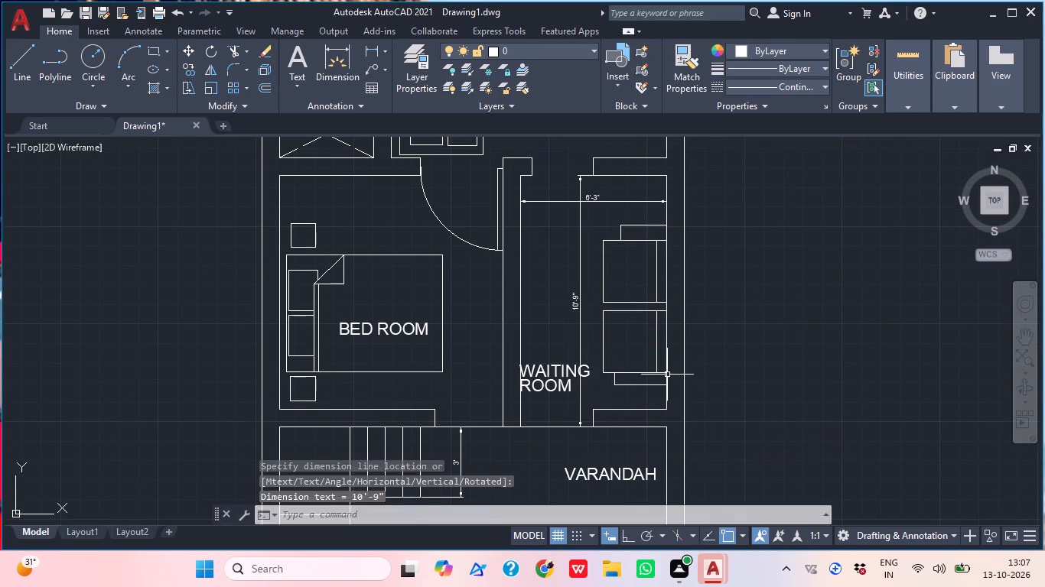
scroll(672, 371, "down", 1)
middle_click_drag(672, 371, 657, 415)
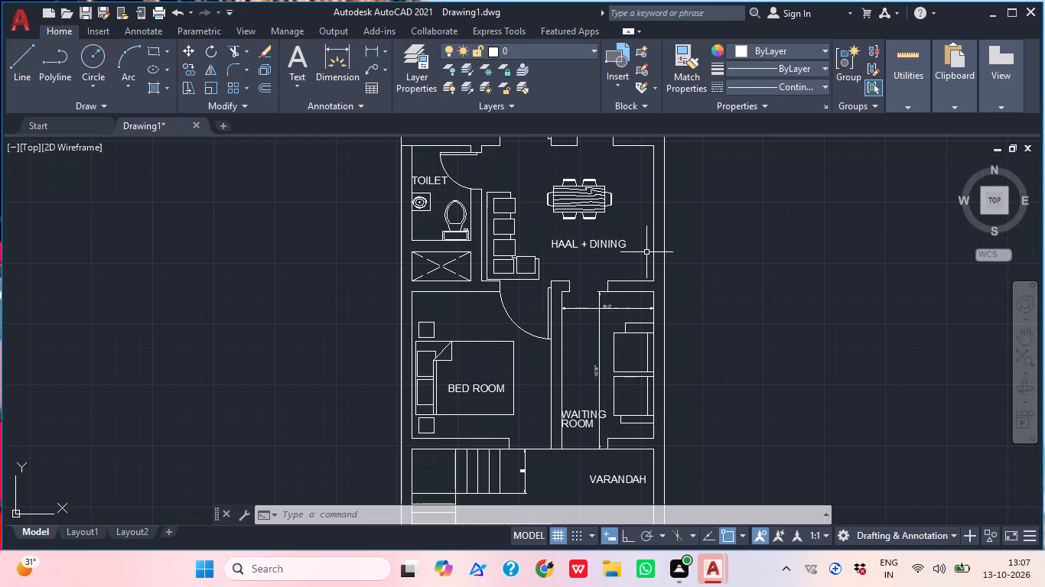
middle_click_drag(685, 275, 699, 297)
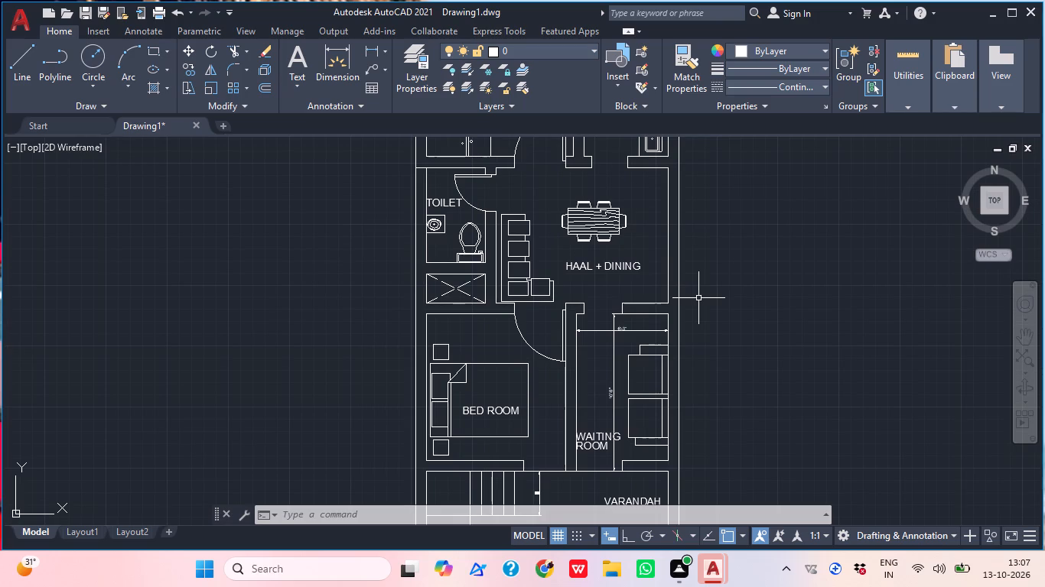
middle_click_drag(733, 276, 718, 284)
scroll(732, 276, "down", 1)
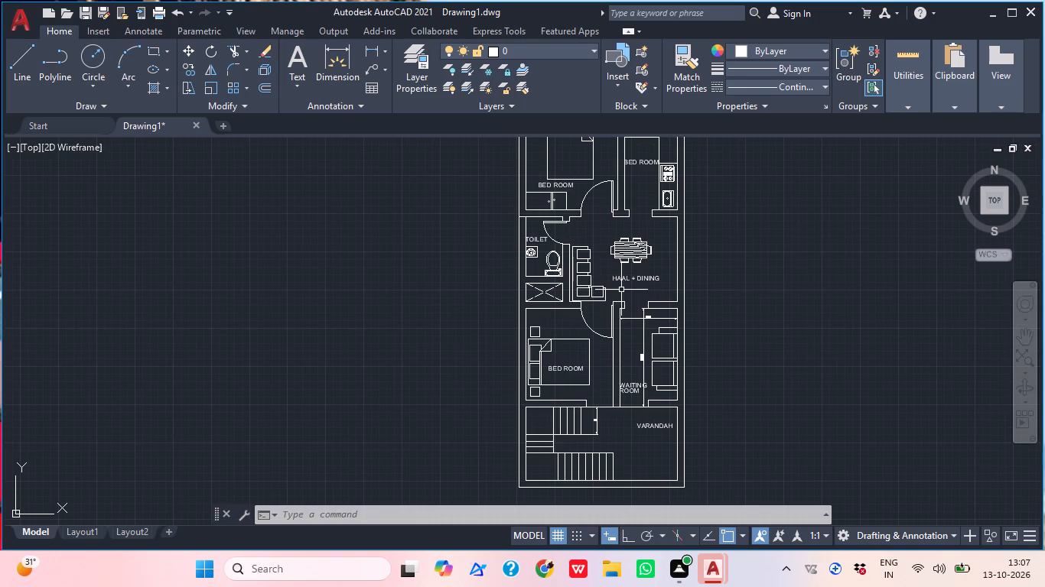
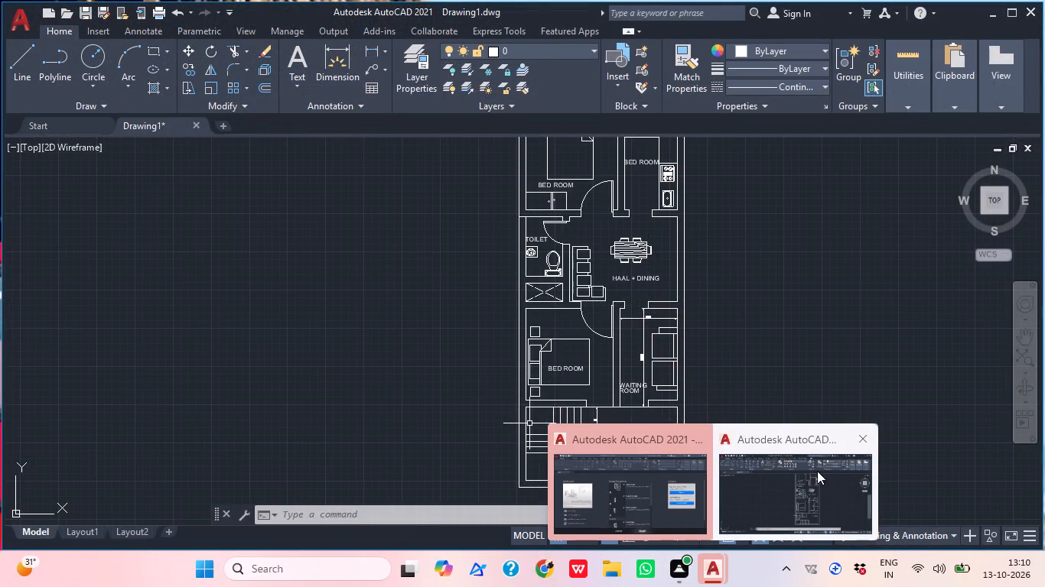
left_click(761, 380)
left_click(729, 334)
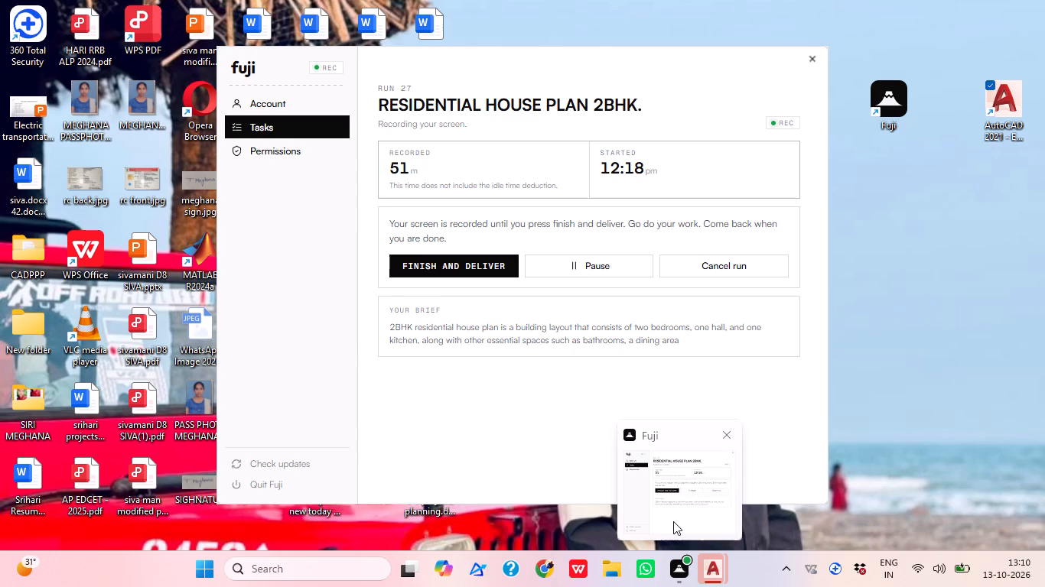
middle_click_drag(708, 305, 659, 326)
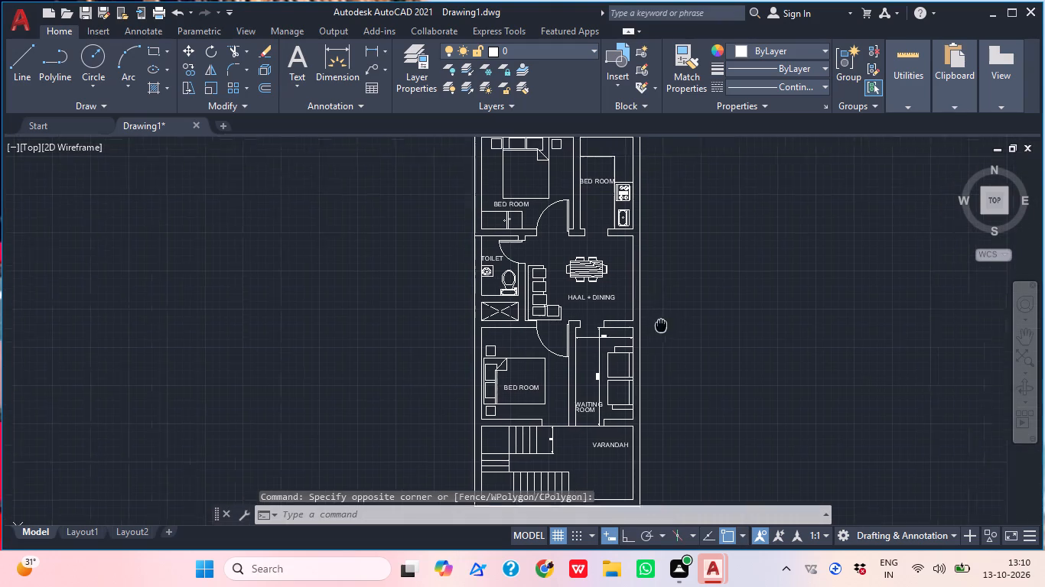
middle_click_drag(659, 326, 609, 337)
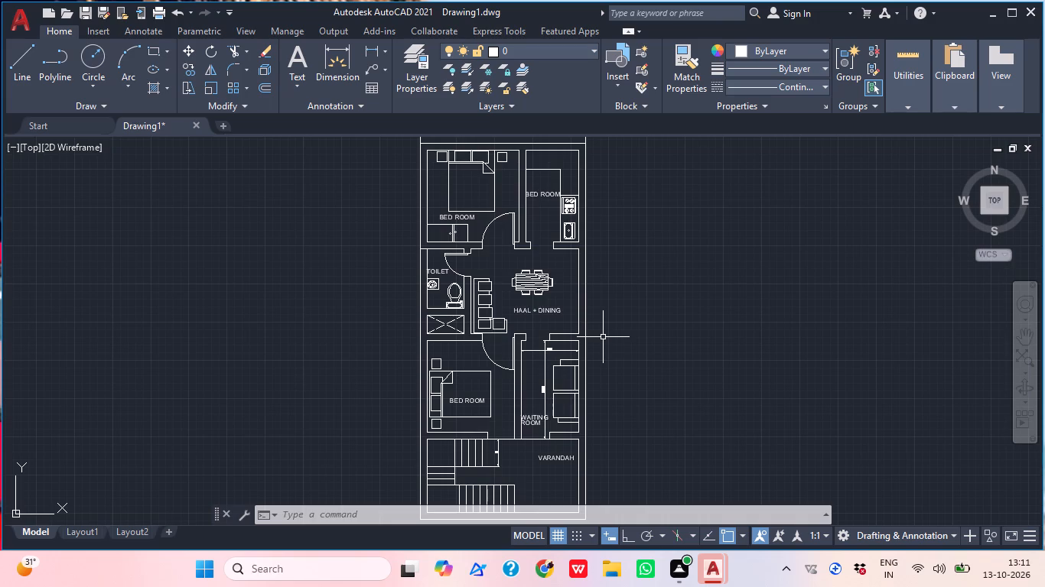
Hatch the L-shaped counter around the upper corner of the room with the stove, using the ANSI32 pattern.
middle_click_drag(601, 323, 612, 449)
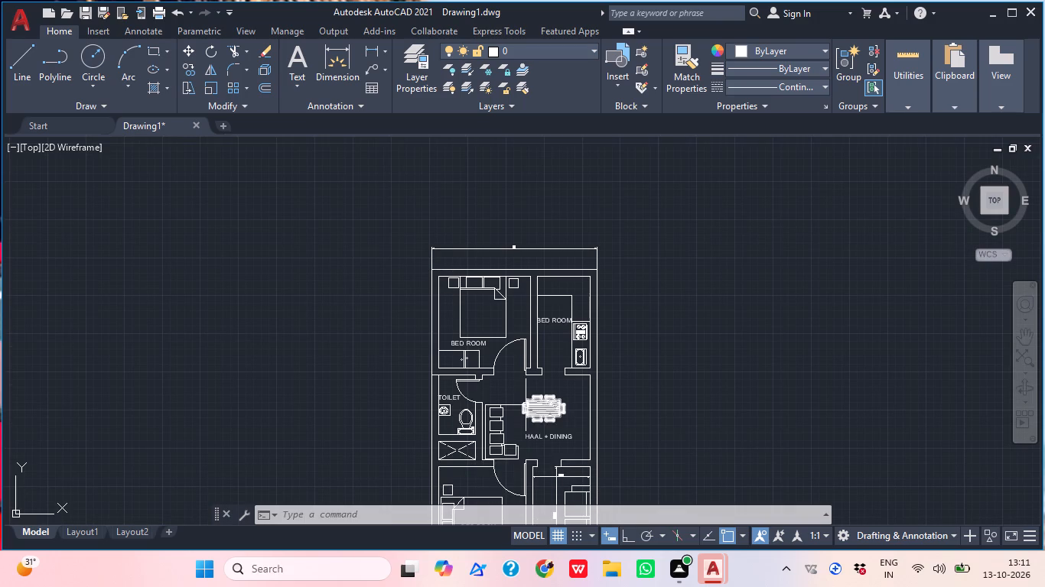
type("H")
key("space")
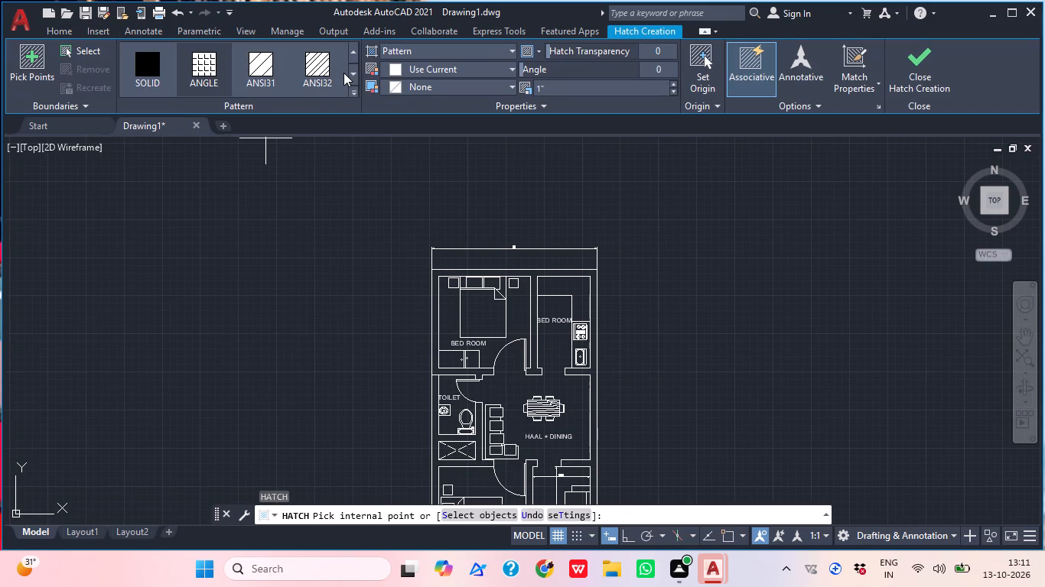
left_click(326, 64)
scroll(554, 301, "up", 2)
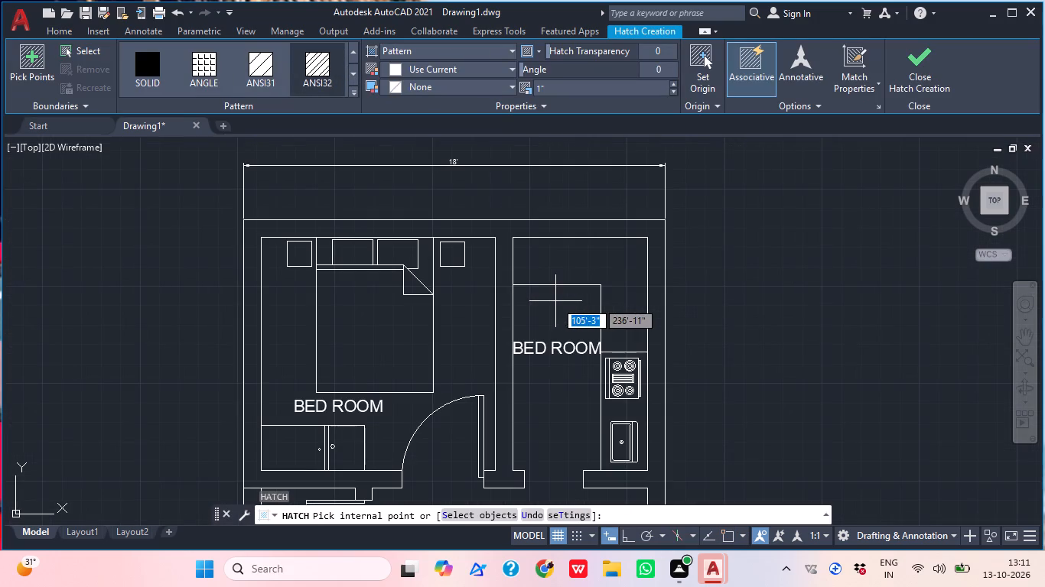
left_click(565, 255)
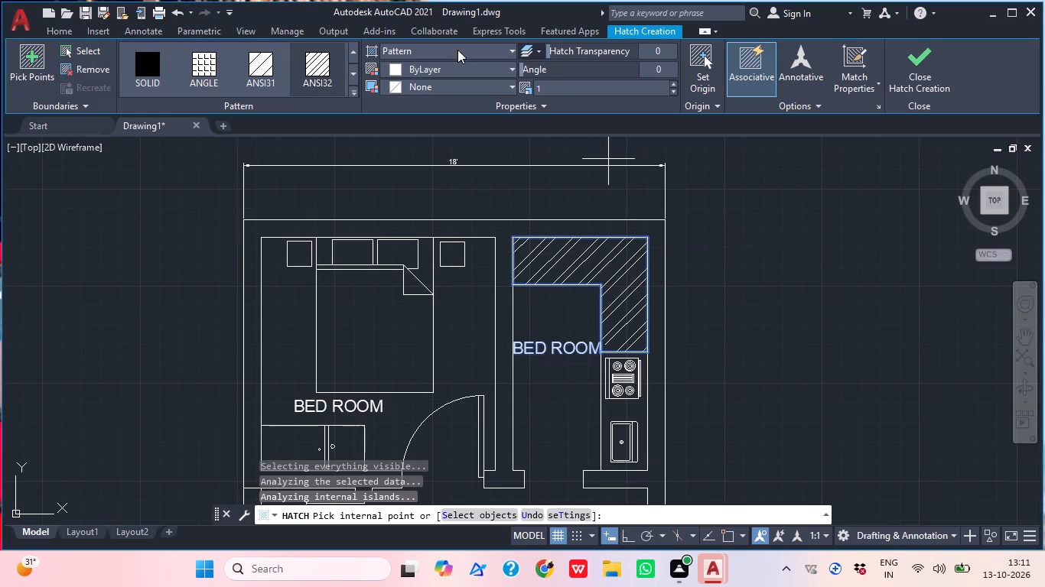
triple_click(672, 89)
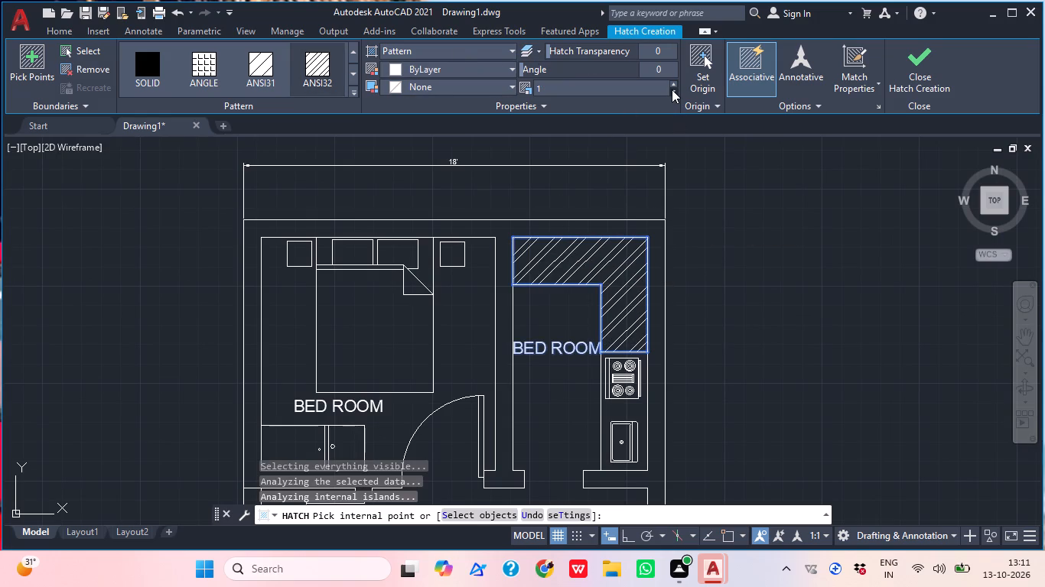
left_click(672, 90)
left_click(926, 69)
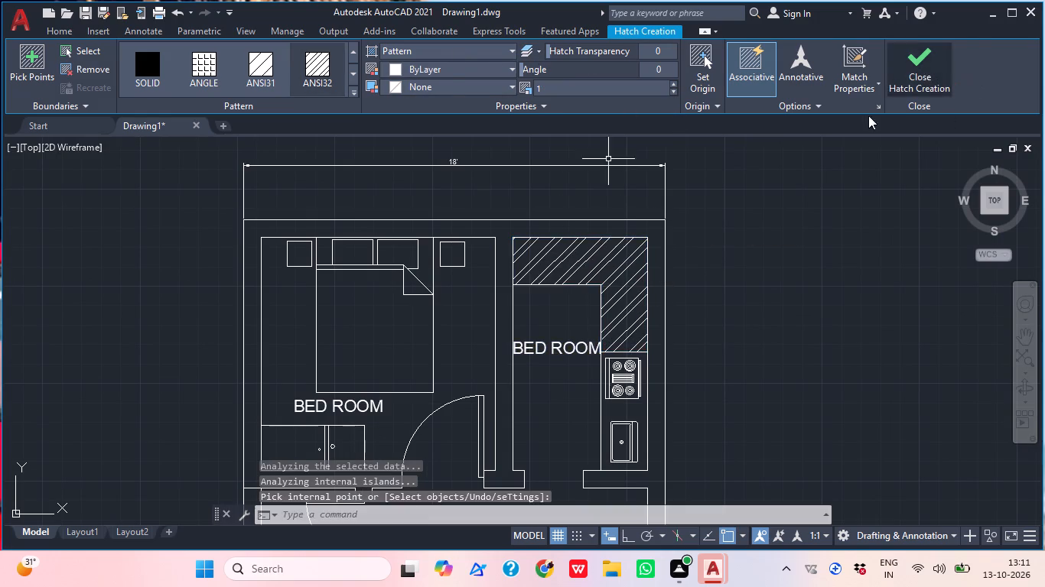
Change the BED ROOM label in the room with the stove and sink to KITCHEN.
scroll(773, 199, "down", 2)
scroll(681, 276, "up", 3)
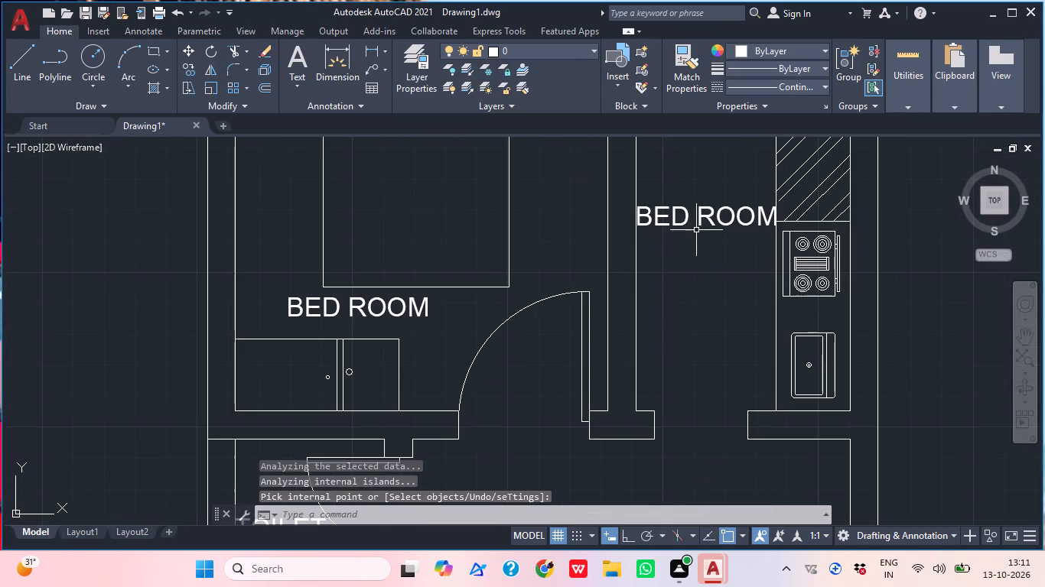
left_click(696, 229)
left_click(692, 225)
left_click(674, 211)
left_click(674, 211)
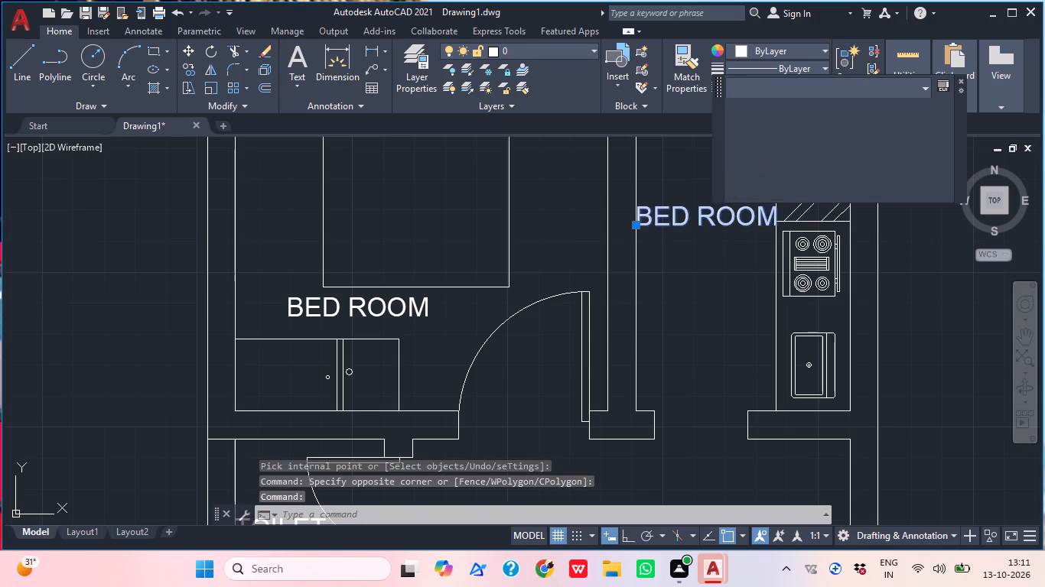
type("KITCHR")
key("BackSpace")
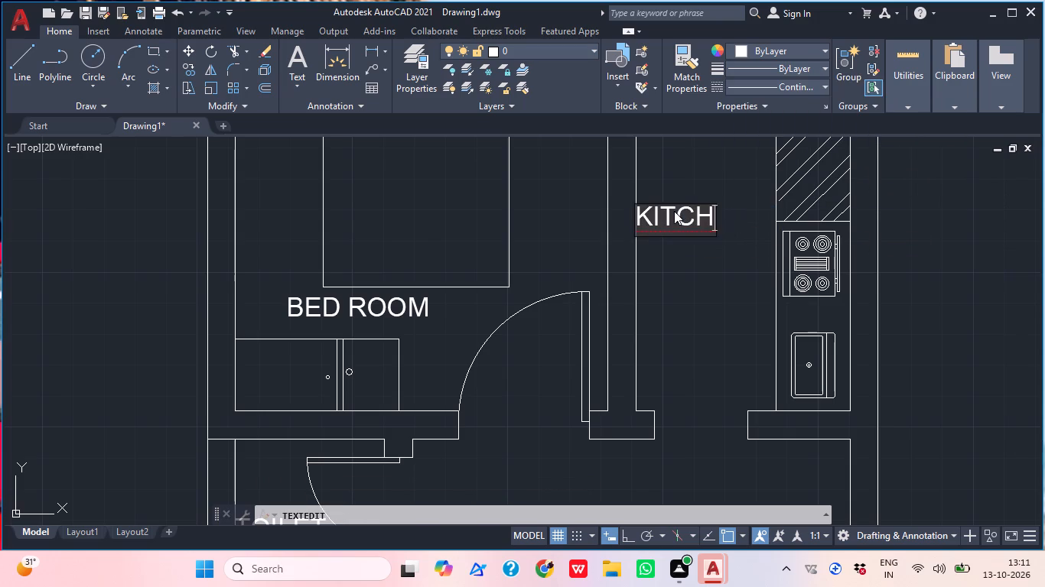
type("EN")
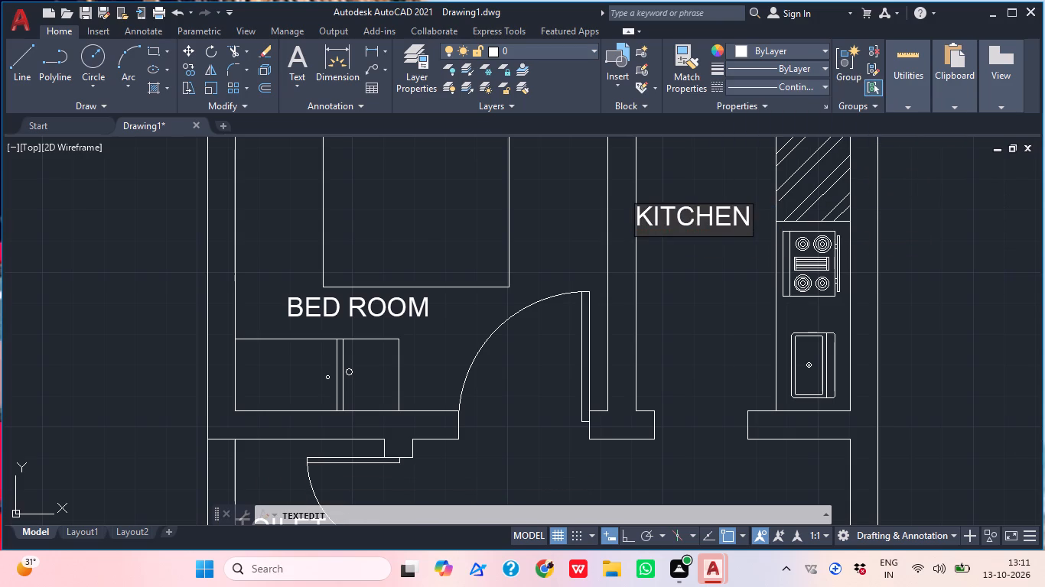
left_click(731, 367)
key("Escape")
Move the KITCHEN label slightly down and away from the wall, into the open floor beside the counter.
left_click(697, 224)
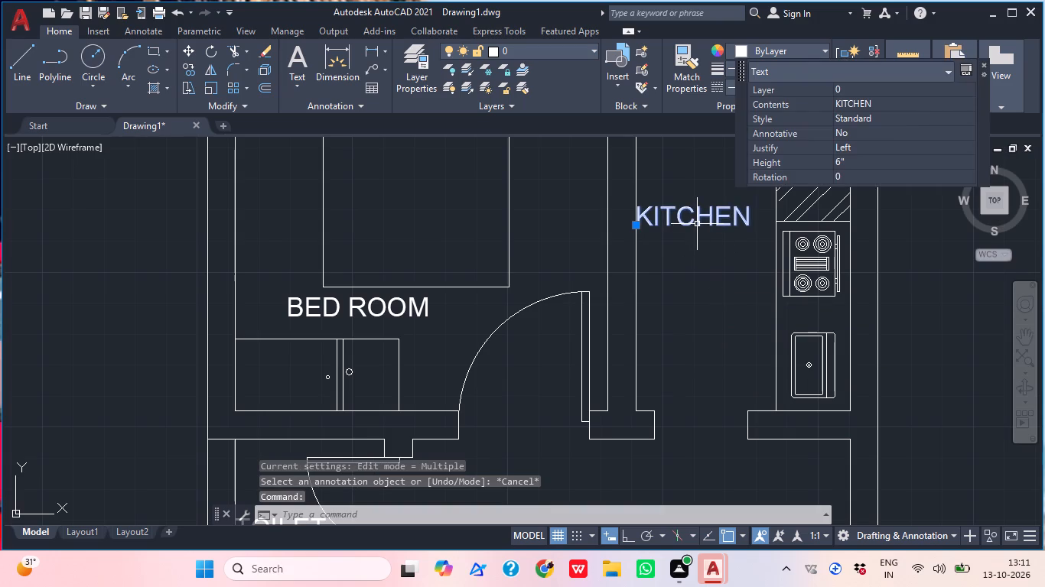
type("M")
key("space")
left_click(697, 224)
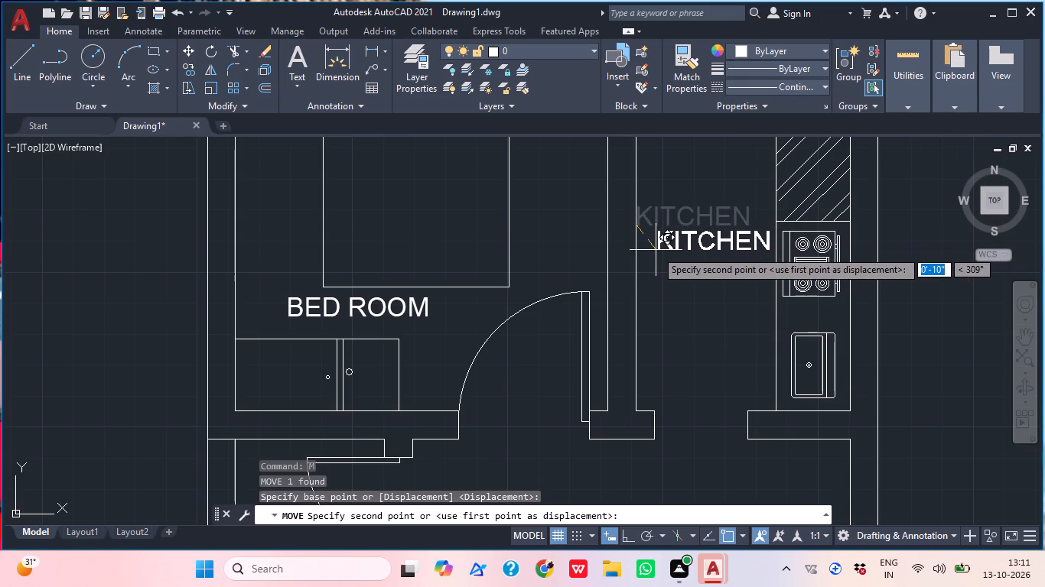
left_click(649, 248)
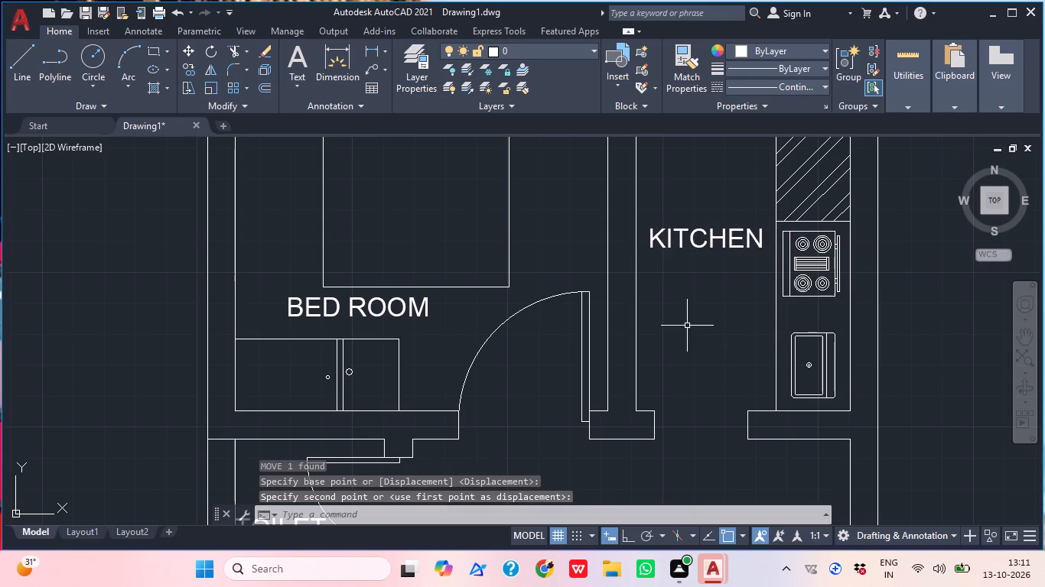
middle_click_drag(677, 332, 631, 394)
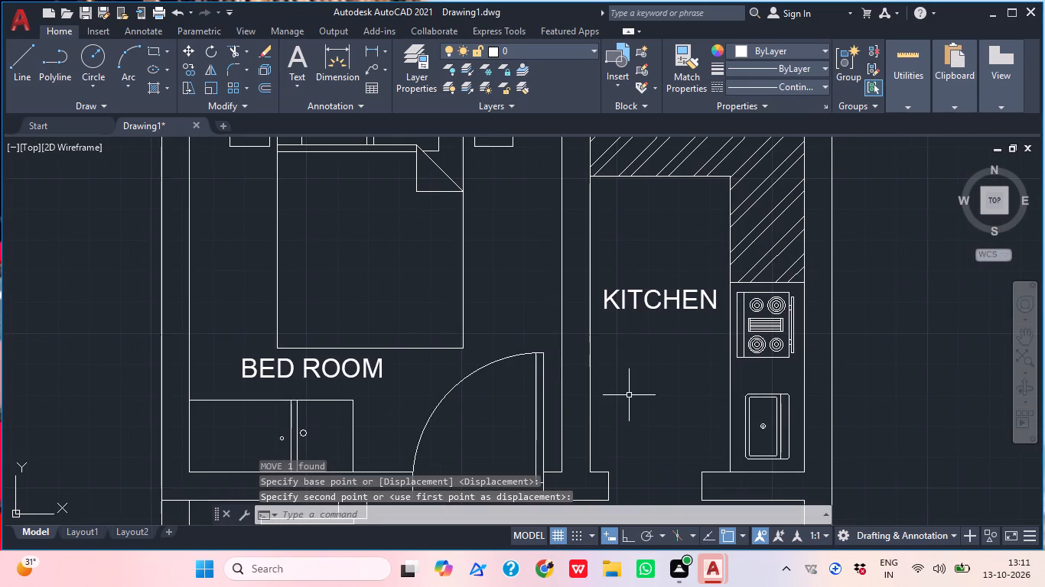
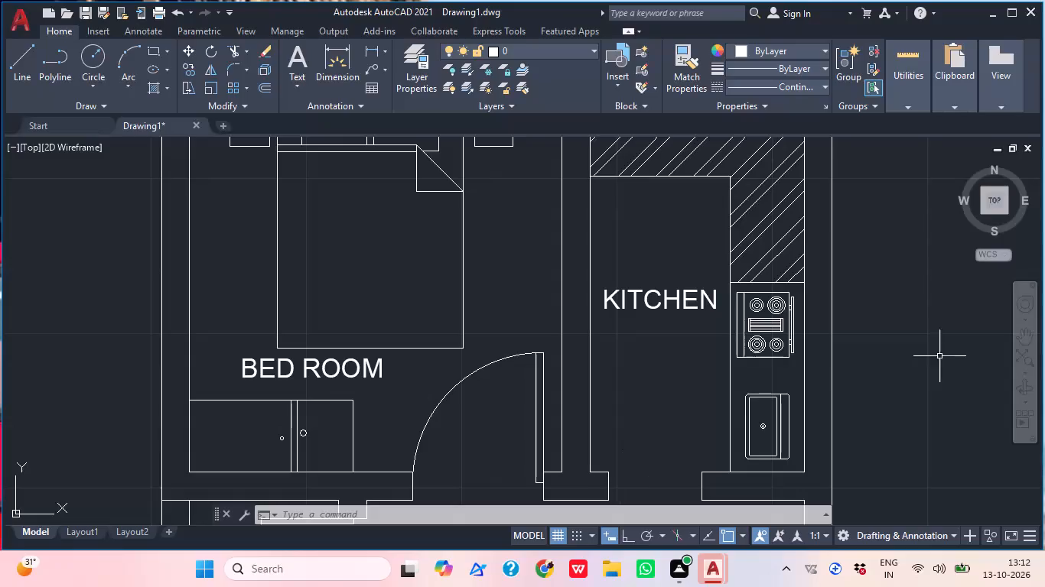
Add a vertical linear dimension between the upper and lower walls of HAAL + DINING, placed between the dining table and the outer wall.
scroll(610, 408, "down", 1)
middle_click_drag(620, 414, 671, 450)
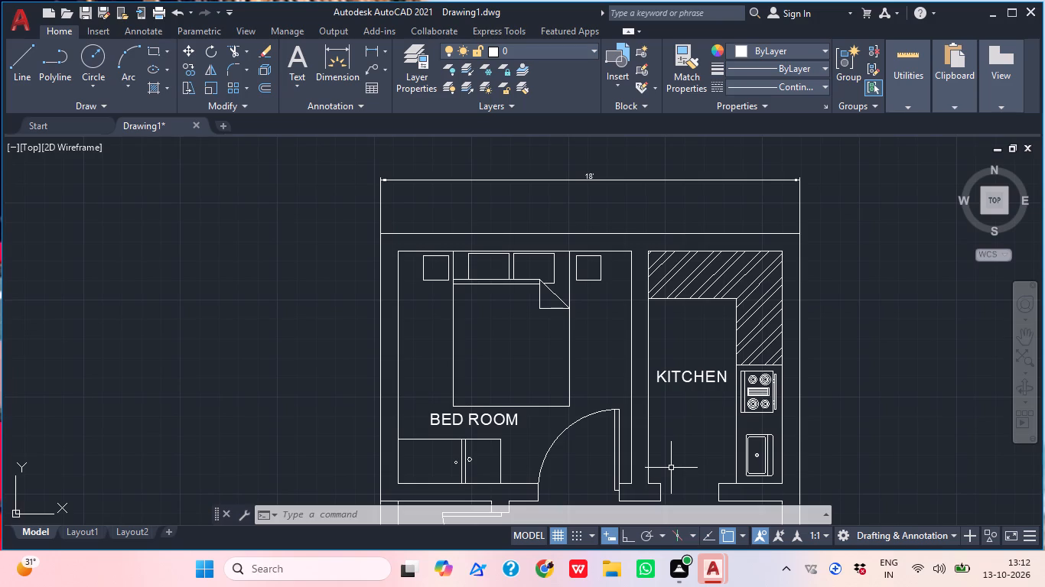
middle_click_drag(842, 374, 864, 285)
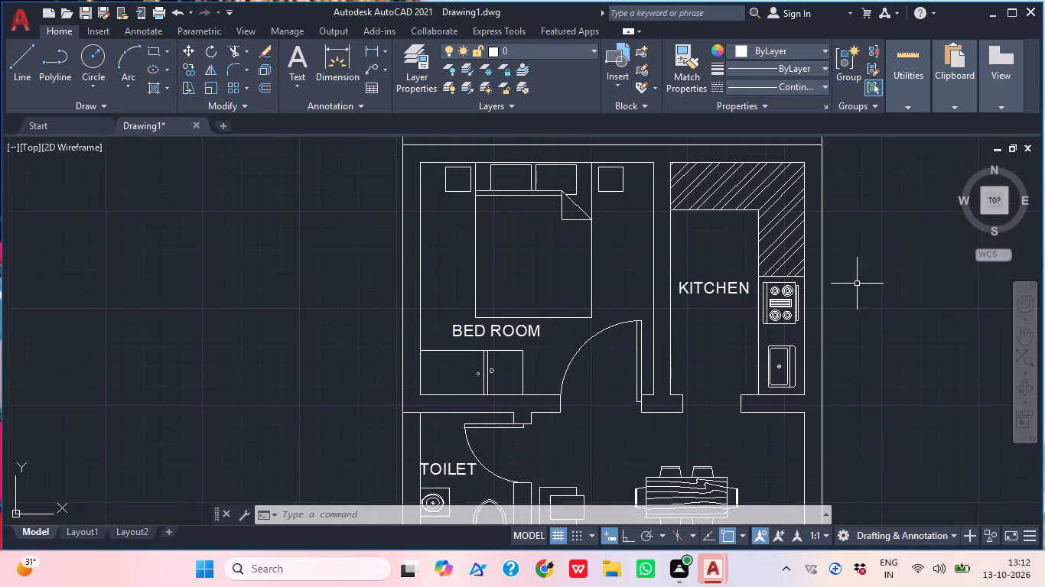
scroll(818, 314, "down", 1)
middle_click_drag(824, 351, 733, 351)
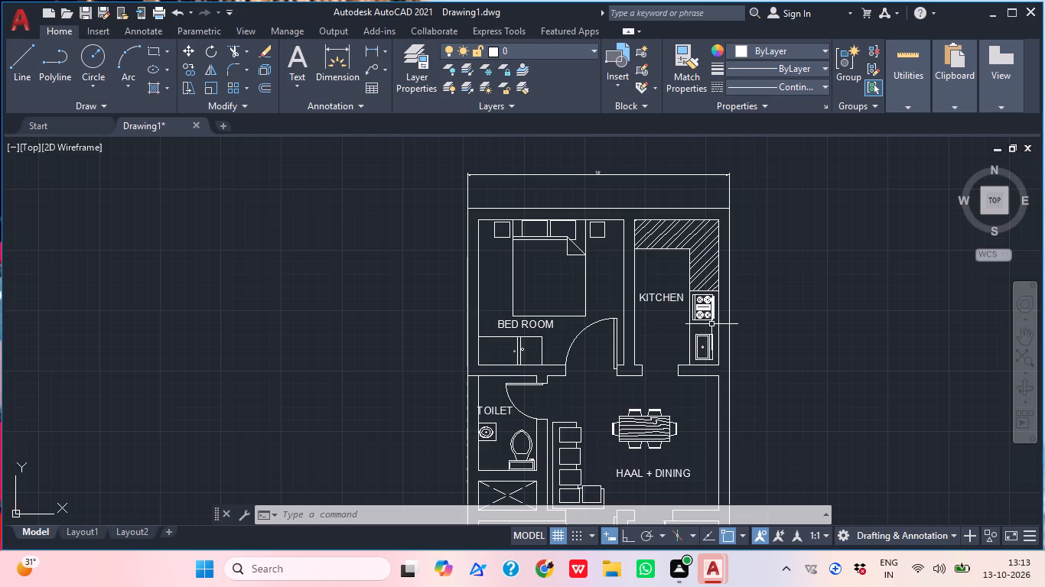
middle_click_drag(656, 378, 638, 268)
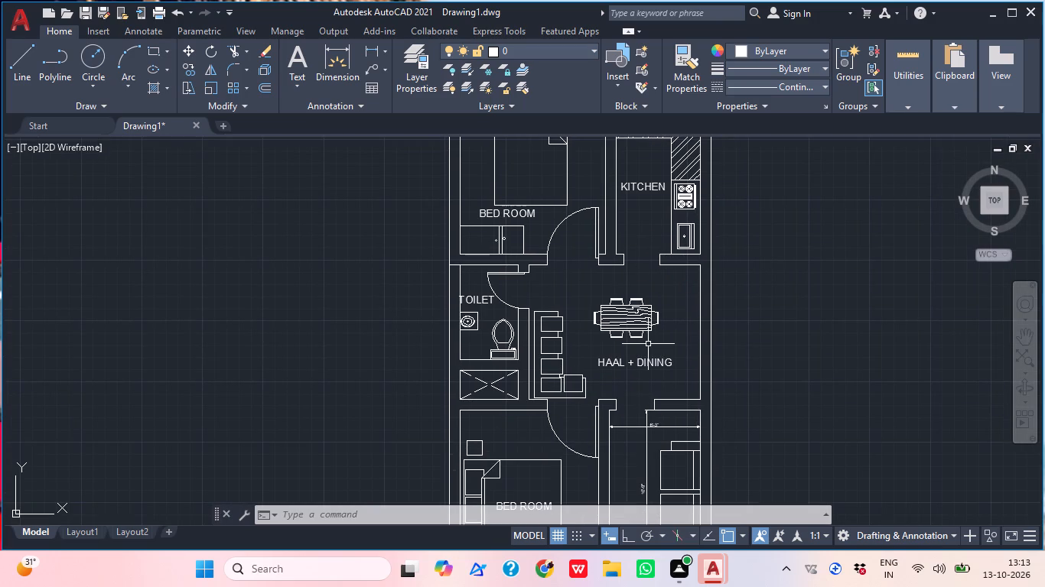
scroll(659, 305, "down", 1)
middle_click_drag(659, 305, 678, 314)
scroll(662, 303, "up", 1)
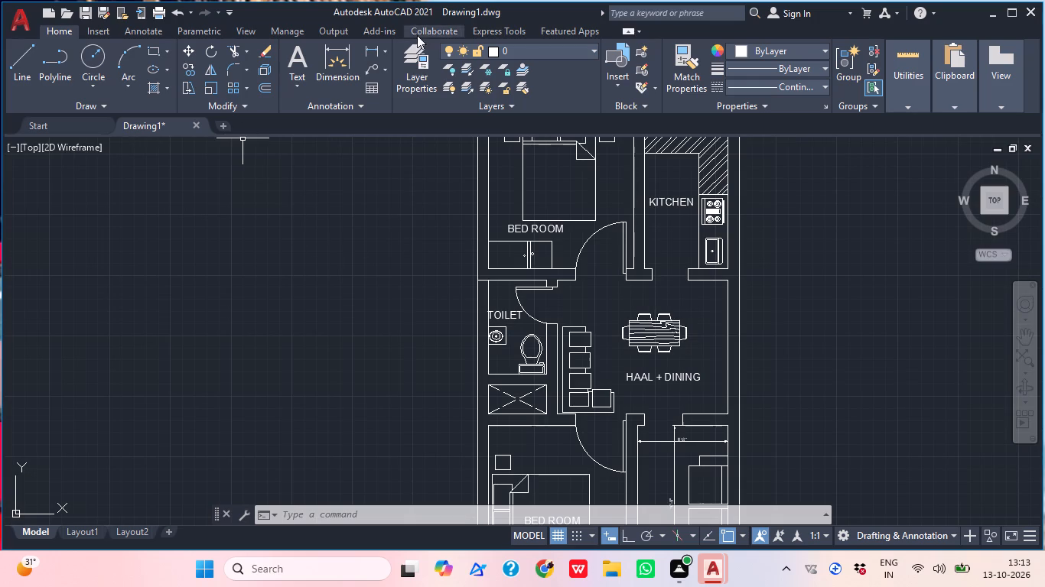
left_click(374, 46)
middle_click_drag(737, 303, 659, 248)
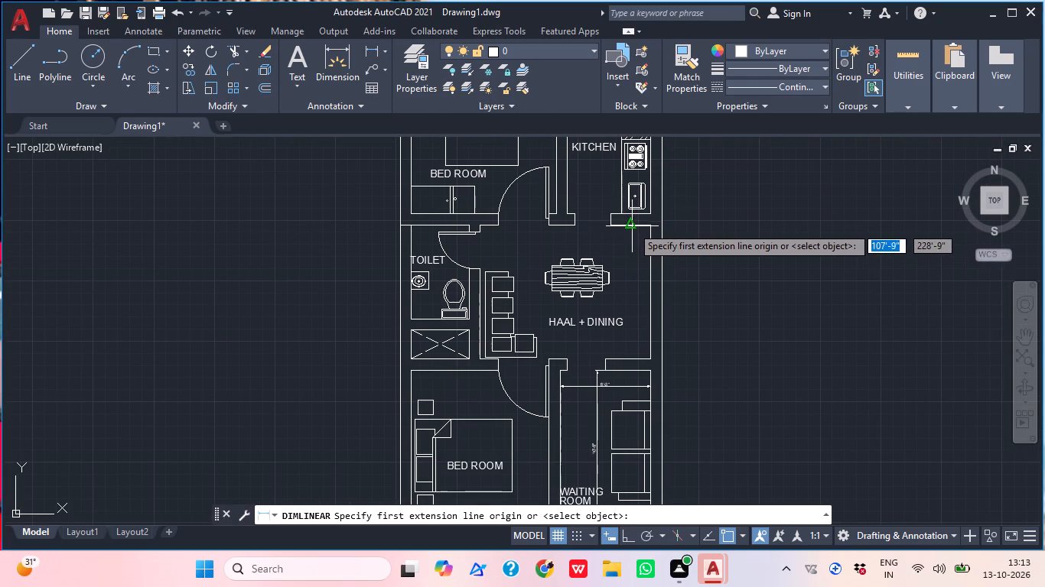
left_click(632, 226)
left_click(623, 358)
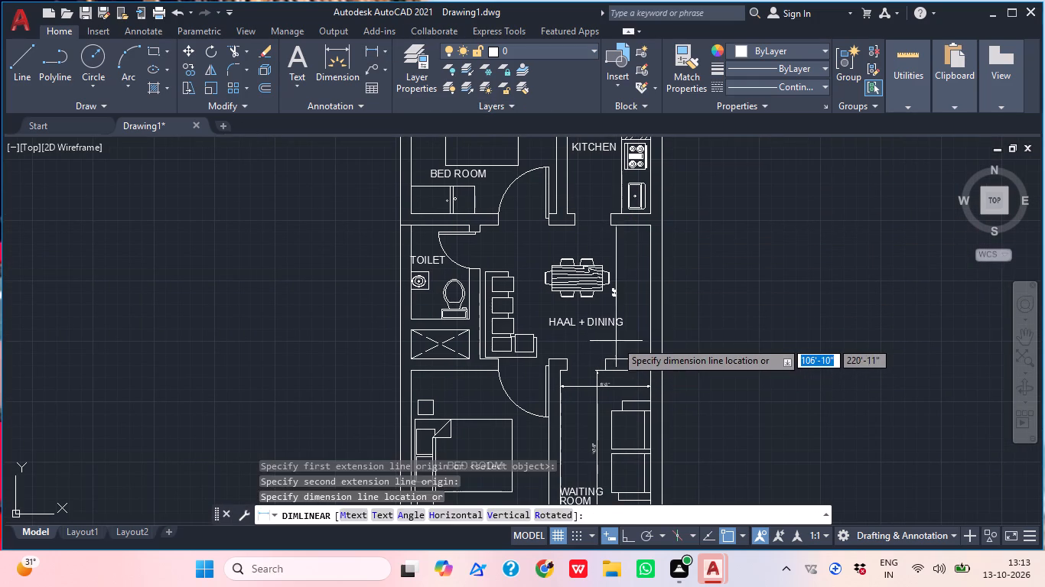
left_click(626, 343)
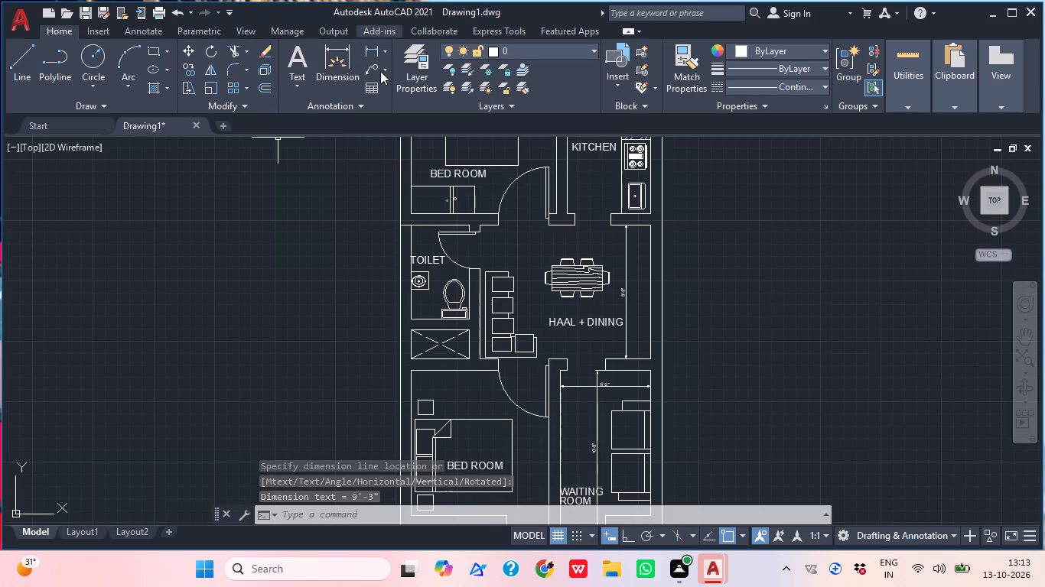
Add a horizontal linear dimension across HAAL + DINING, from the toilet-side wall corner to the opposite inner wall, placed above the dining table.
left_click(369, 48)
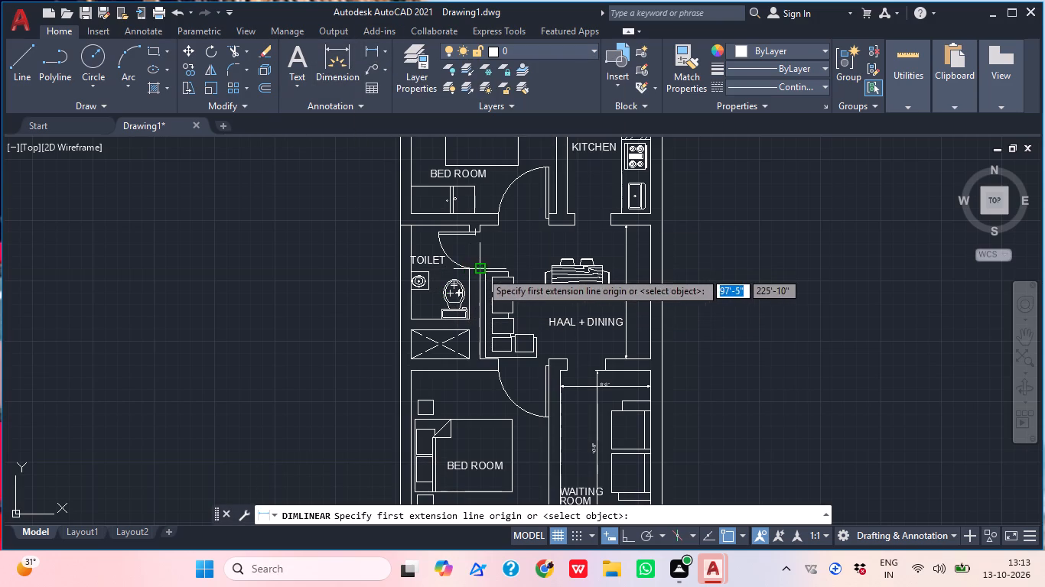
left_click(478, 271)
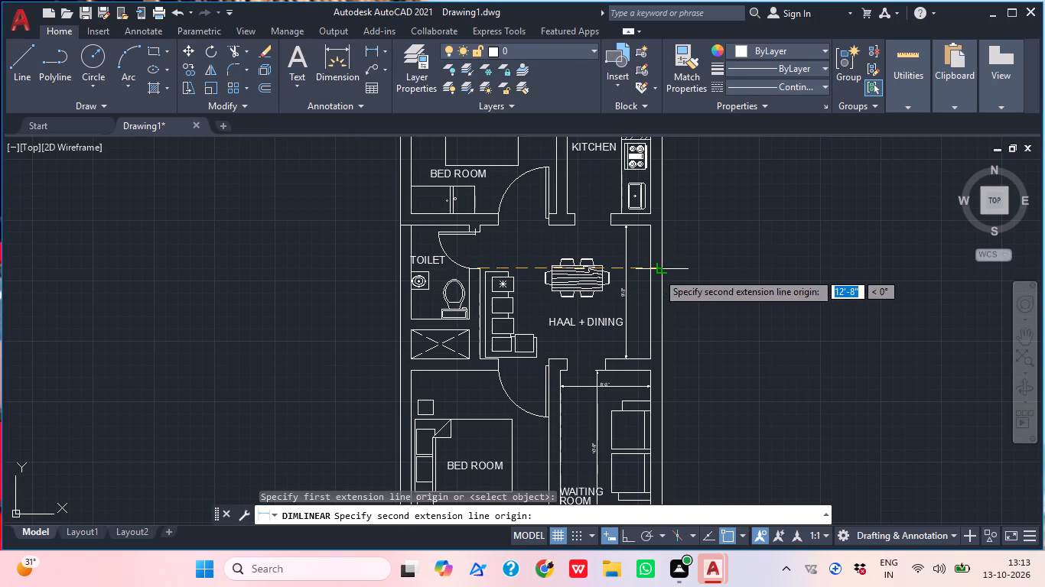
left_click(650, 271)
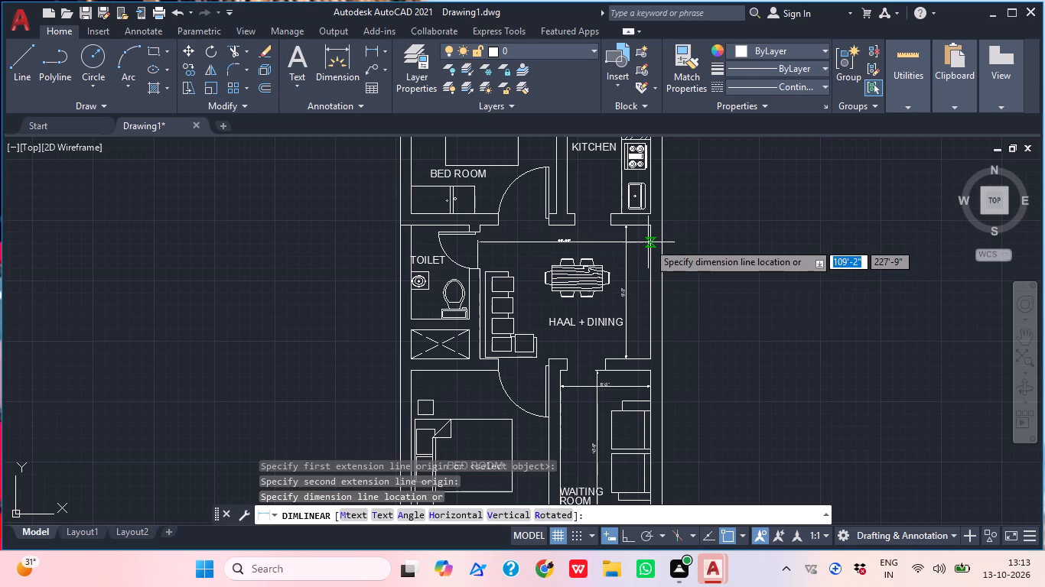
left_click(648, 247)
Add a vertical linear dimension between the upper and lower inner walls of the BED ROOM beside the waiting room, placed beyond the bed's foot.
scroll(537, 239, "up", 1)
middle_click_drag(606, 270, 558, 260)
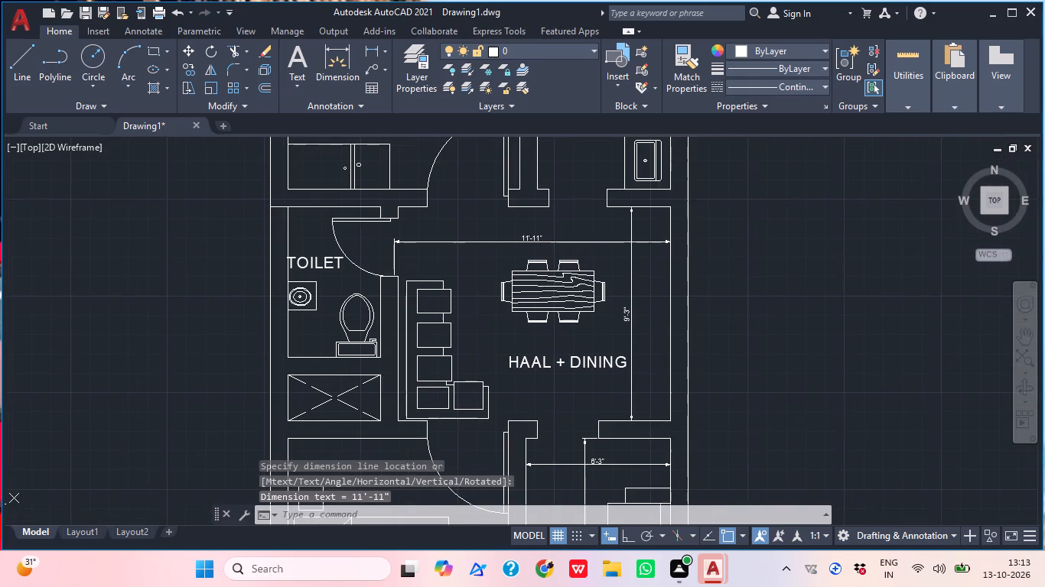
scroll(571, 262, "down", 1)
middle_click_drag(536, 340, 549, 278)
middle_click_drag(480, 334, 522, 249)
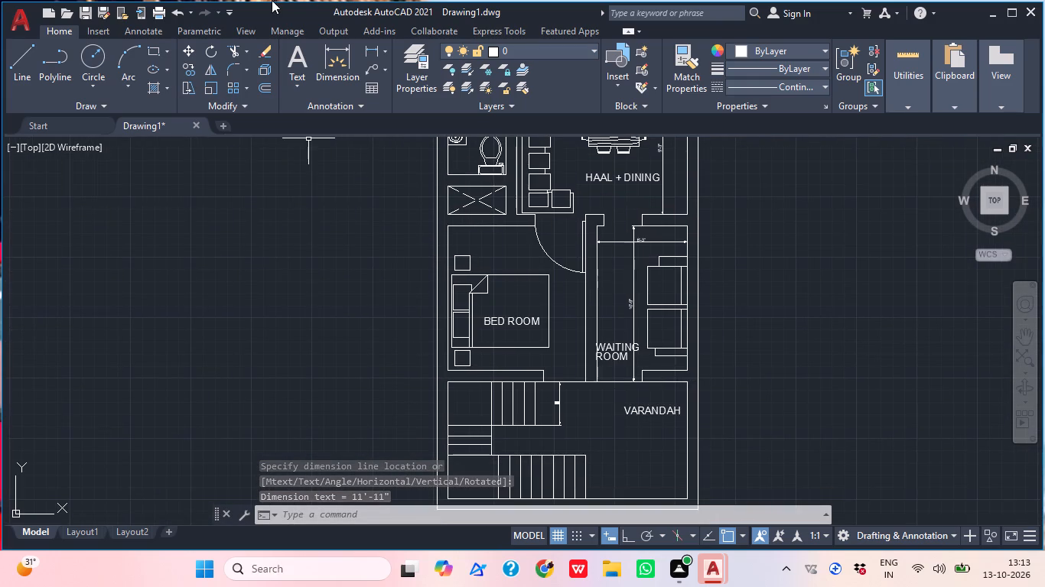
left_click(372, 49)
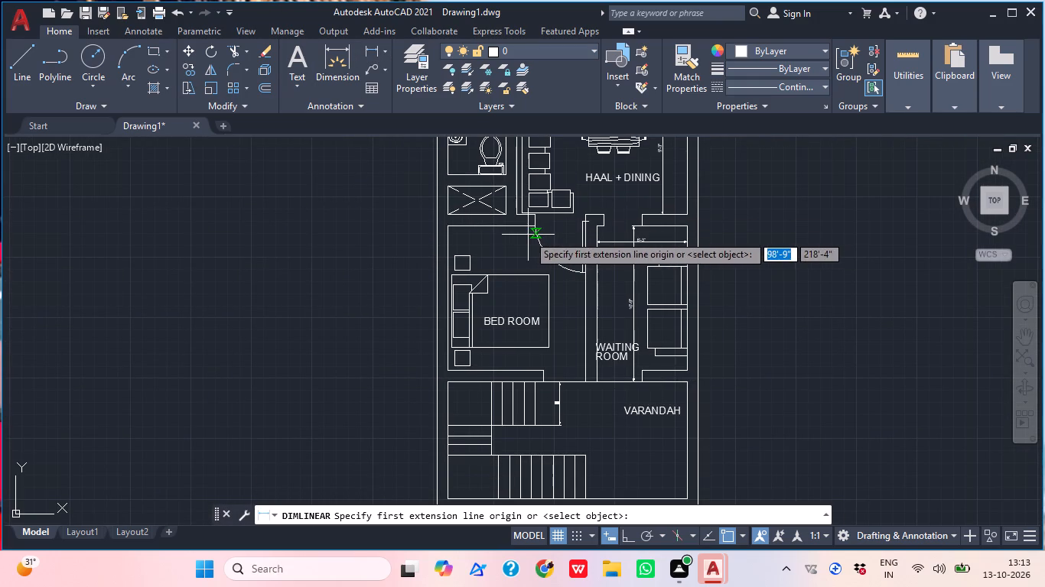
left_click(519, 232)
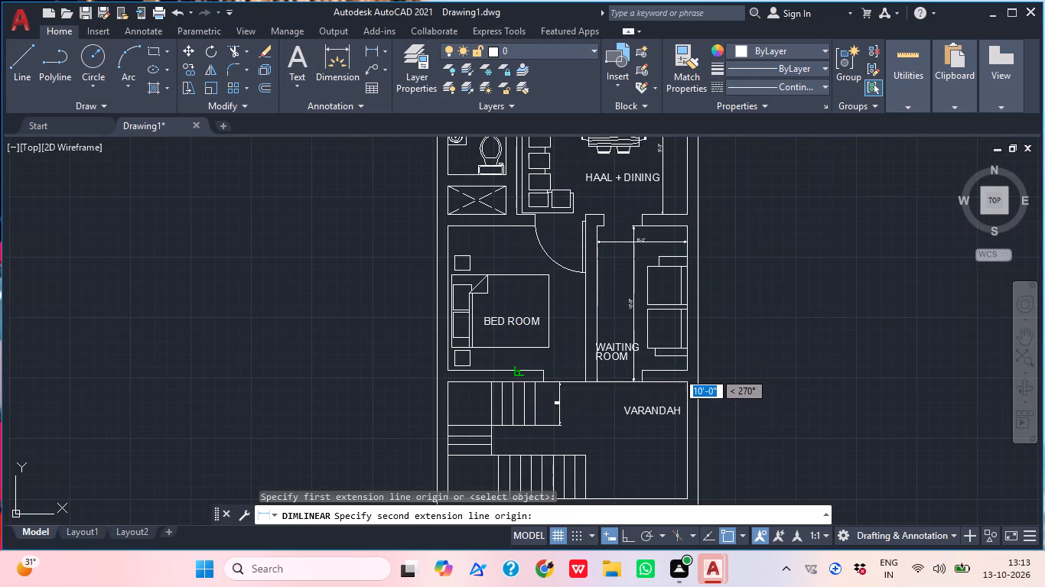
left_click(516, 371)
left_click(562, 368)
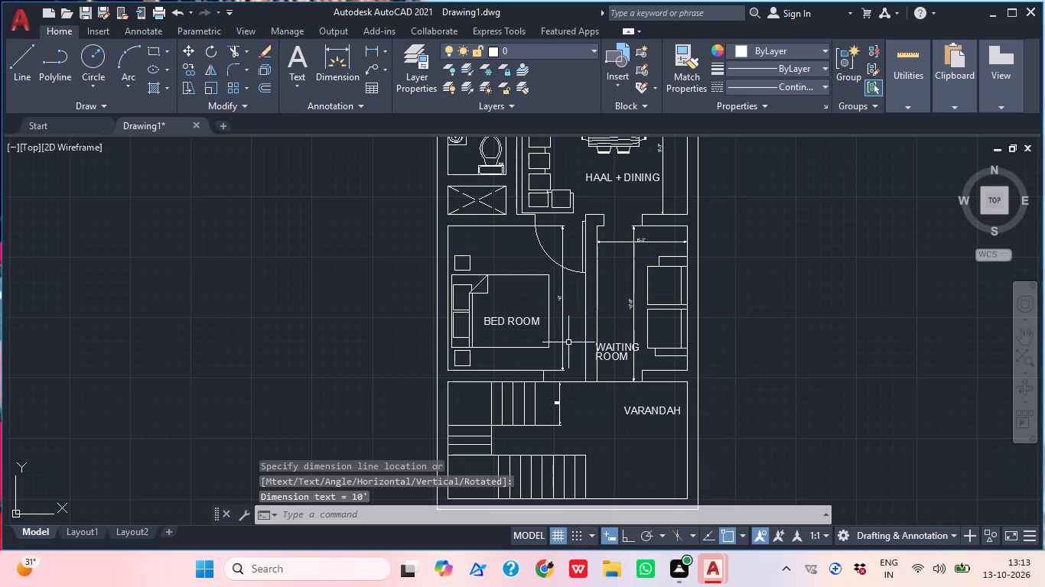
Add a vertical linear dimension to the VARANDAH between its upper and lower inner wall lines, placed through the open area below the label.
scroll(568, 332, "up", 1)
middle_click_drag(575, 335, 544, 335)
scroll(558, 352, "down", 1)
middle_click_drag(571, 373, 556, 284)
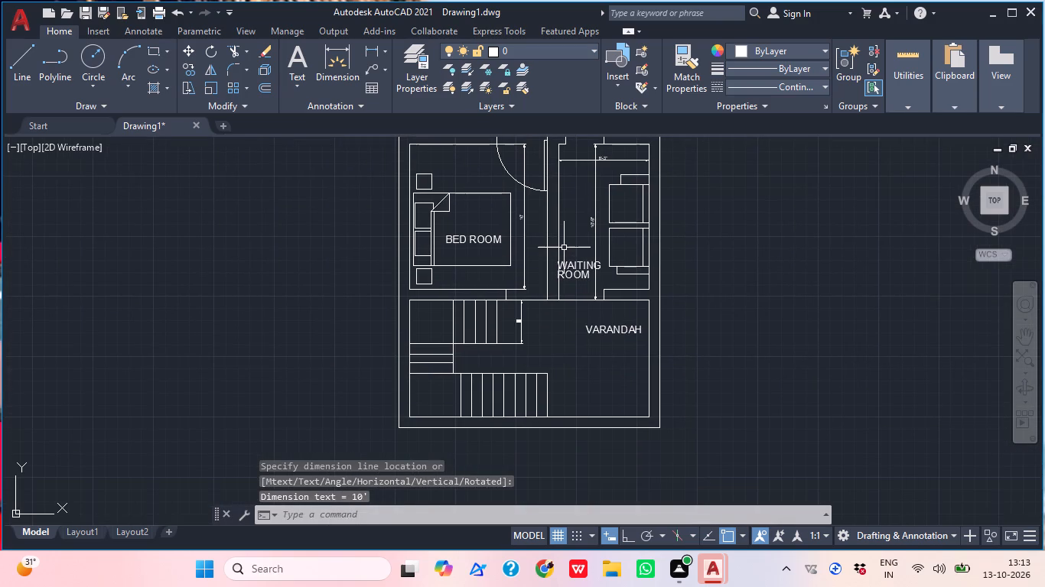
middle_click_drag(581, 306, 542, 235)
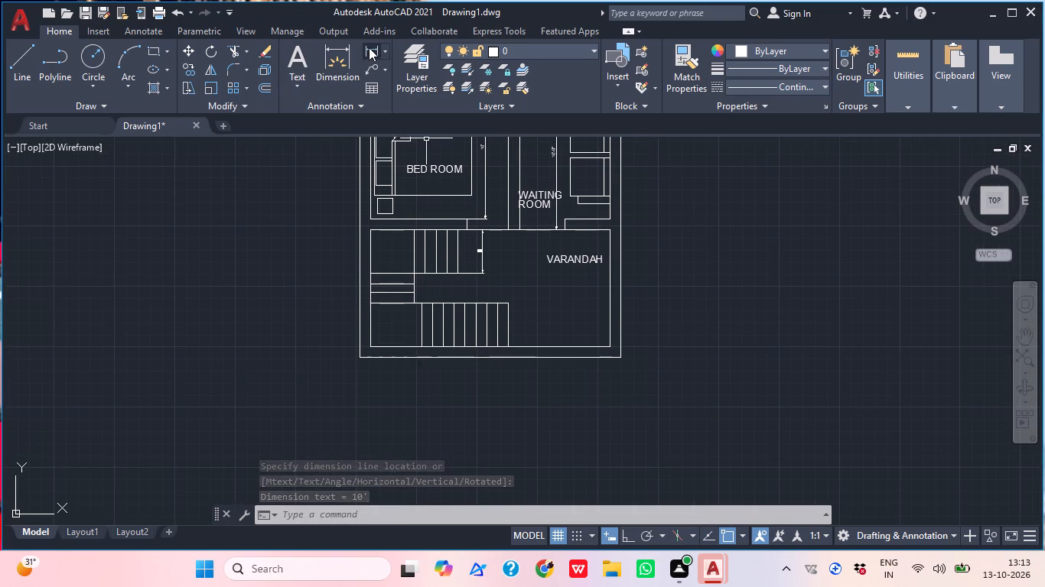
left_click(369, 47)
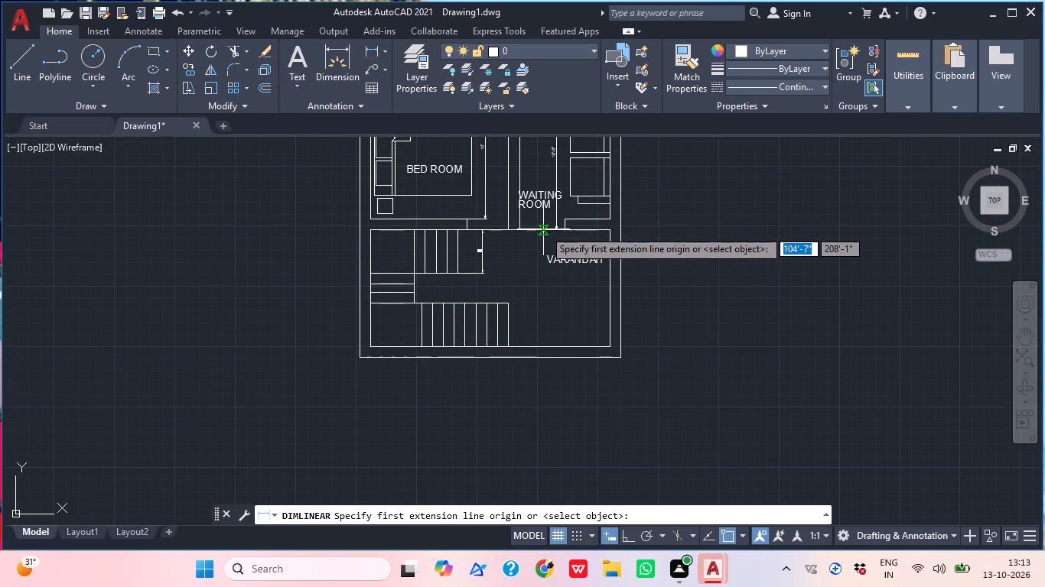
left_click(587, 233)
left_click(588, 346)
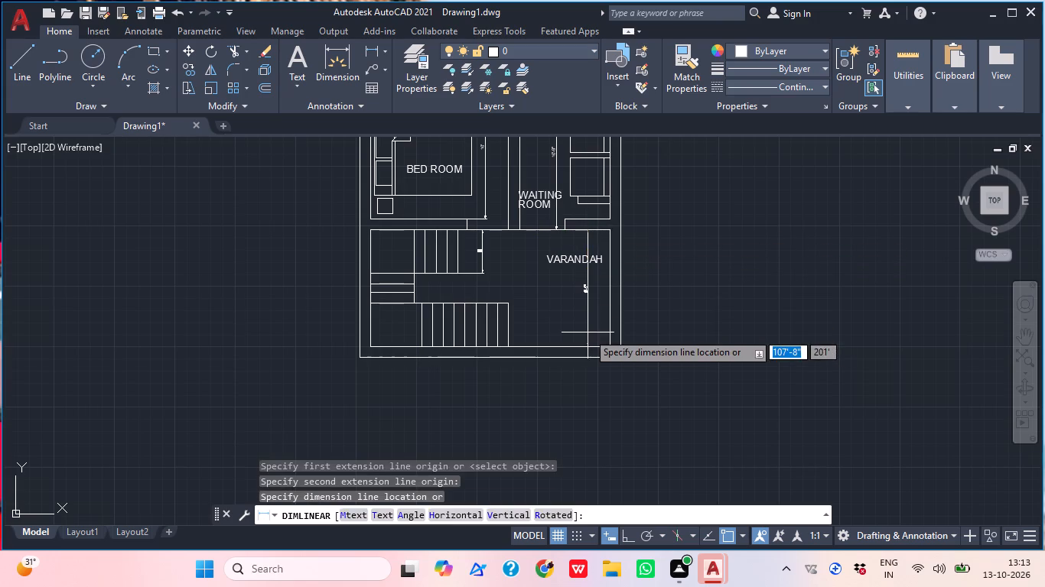
left_click(581, 332)
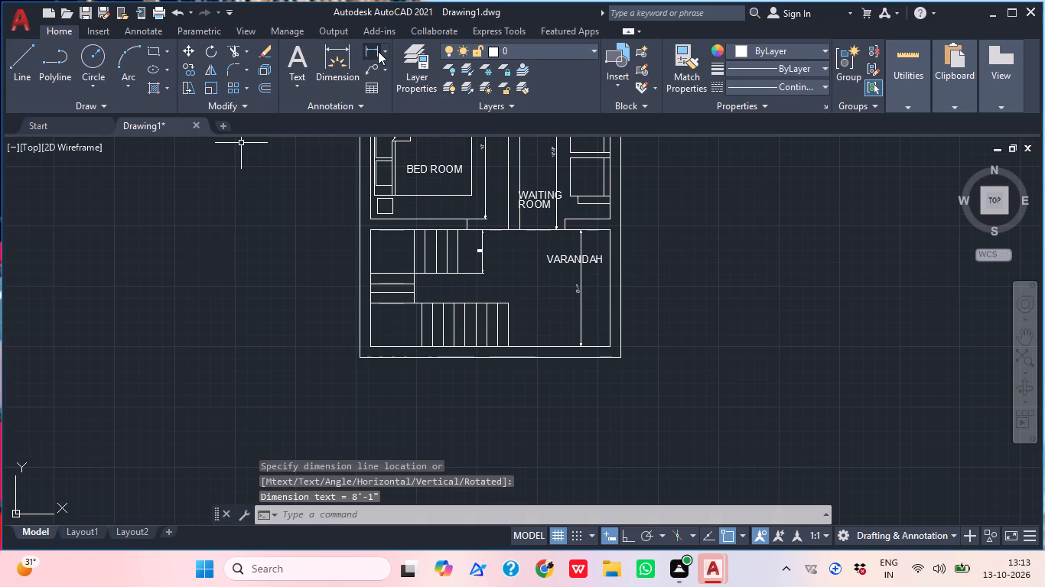
Add a horizontal linear dimension across the VARANDAH from the end corner of the lower stair flight to the inner right wall.
left_click(377, 51)
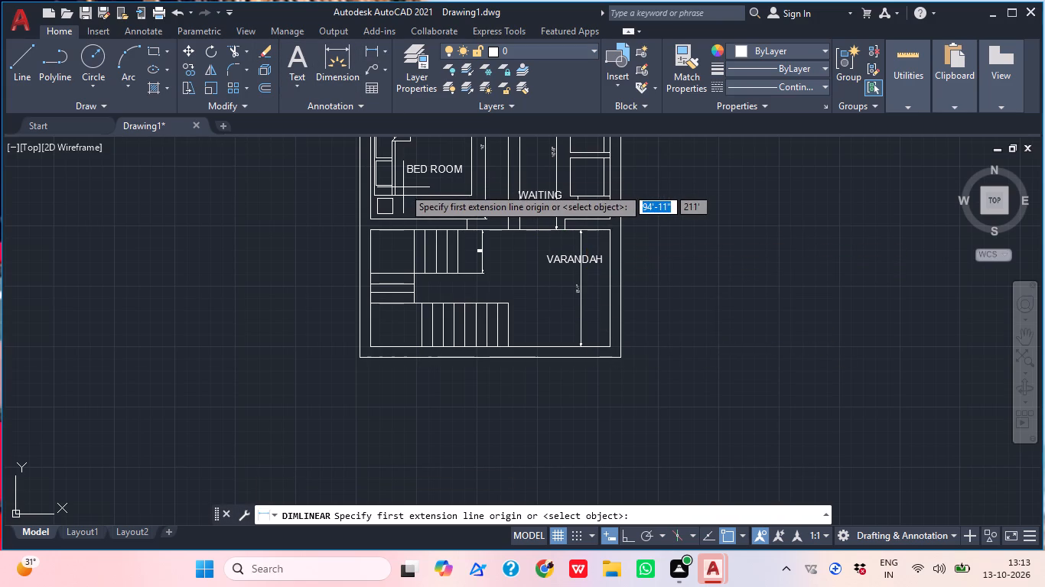
left_click(513, 302)
left_click(613, 303)
left_click(610, 318)
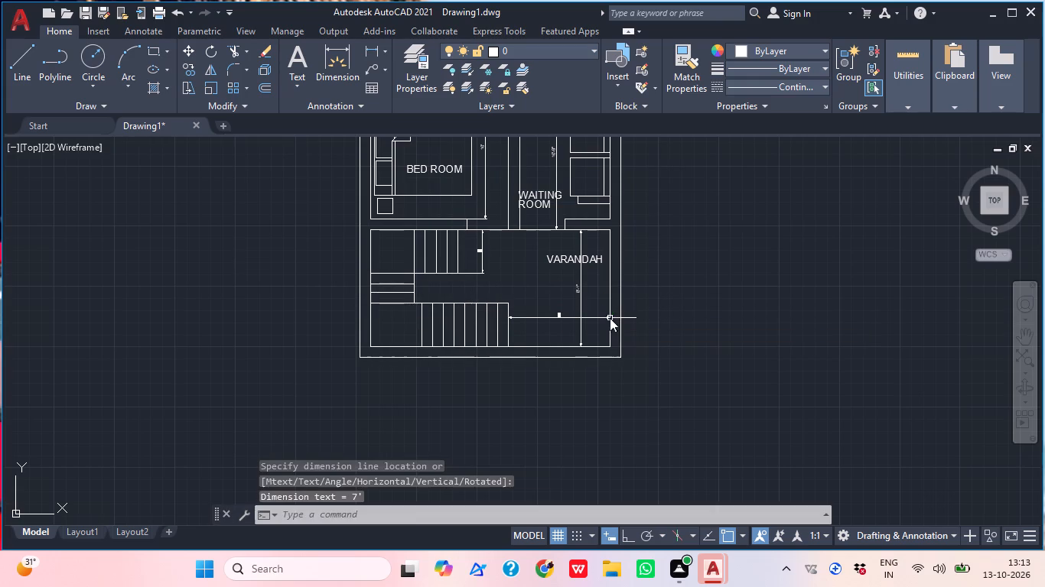
Add a horizontal linear dimension above the bed in the lower BED ROOM, from the left inner wall to the room's vertical dimension line.
middle_click_drag(708, 228, 708, 239)
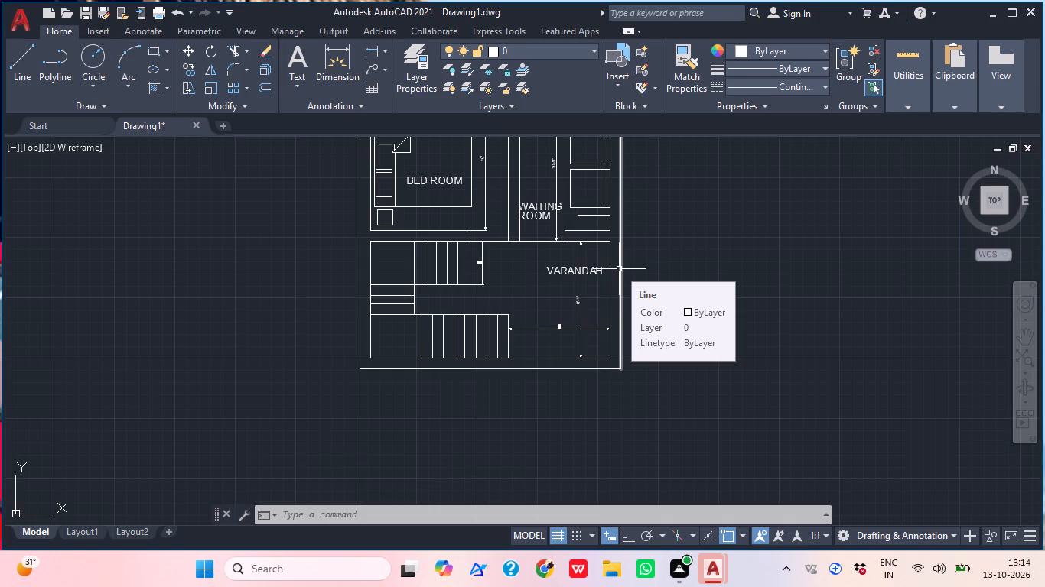
middle_click_drag(434, 225, 483, 337)
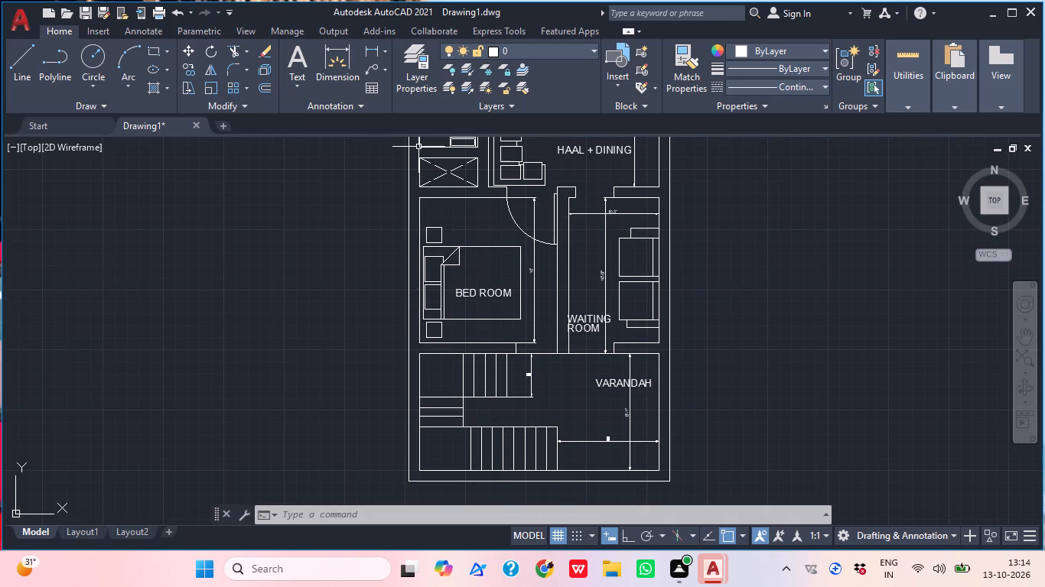
left_click(367, 41)
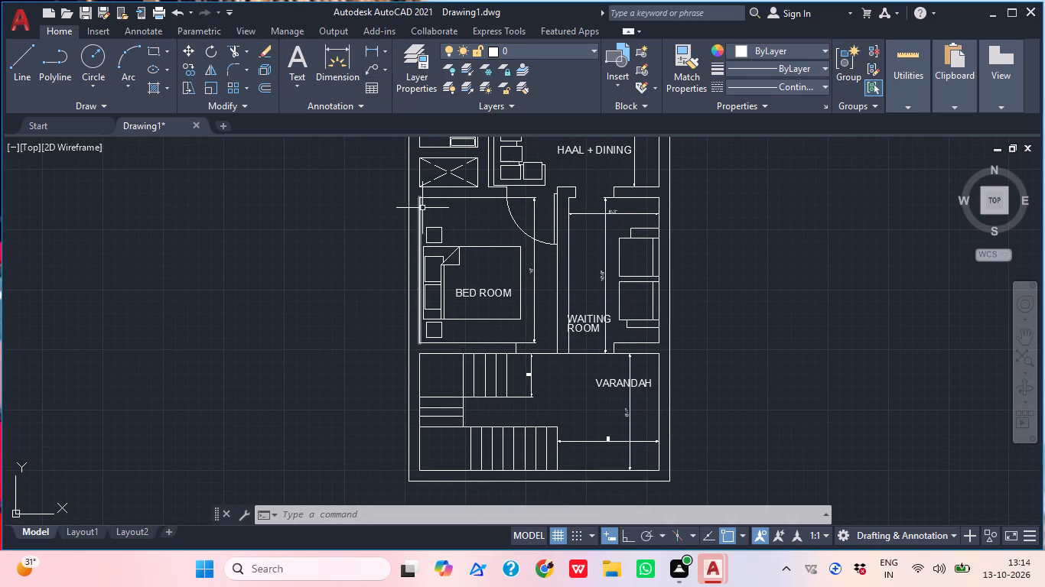
left_click(373, 50)
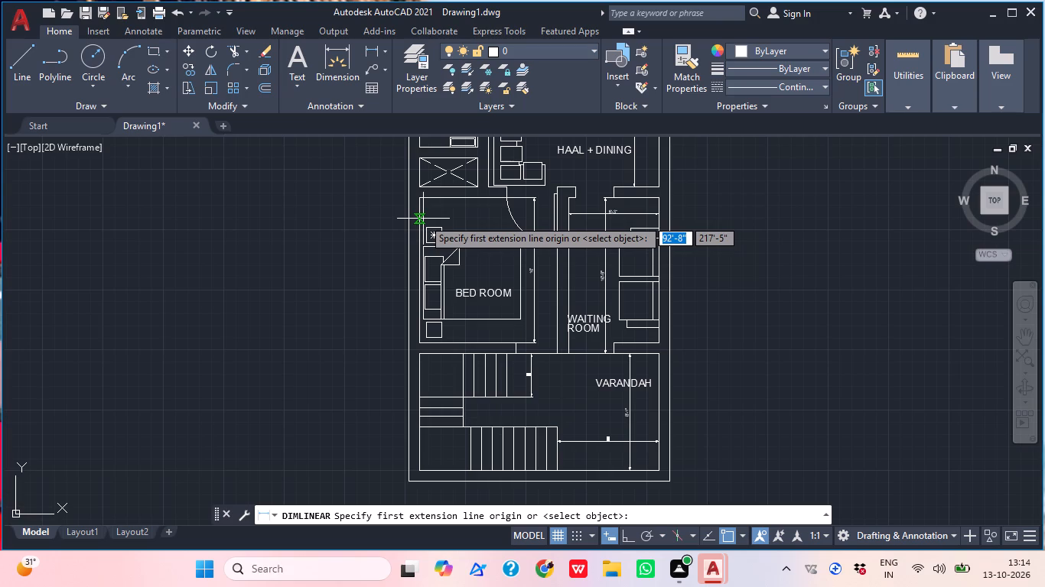
left_click(418, 217)
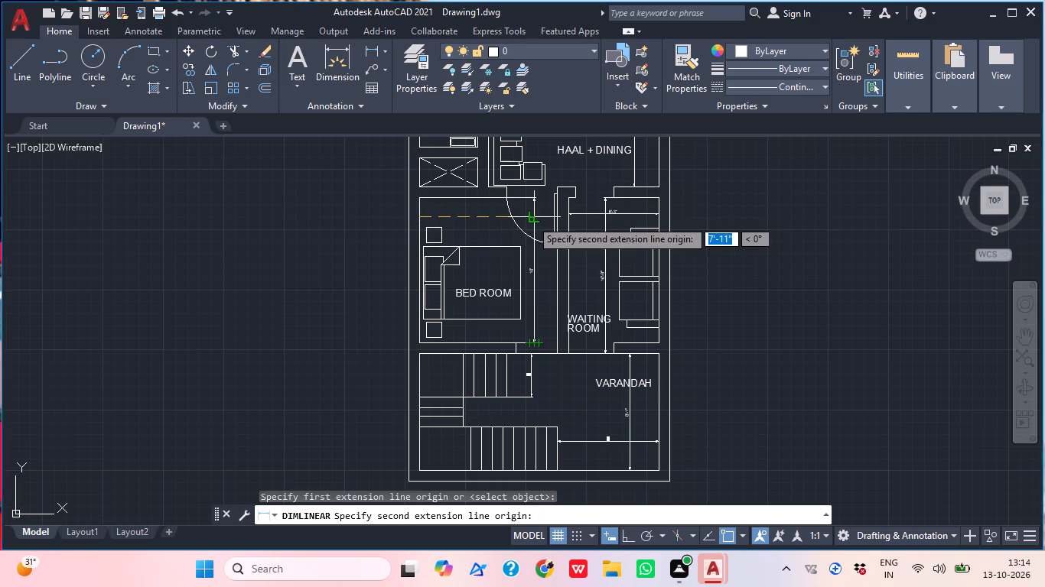
left_click(531, 219)
left_click(471, 218)
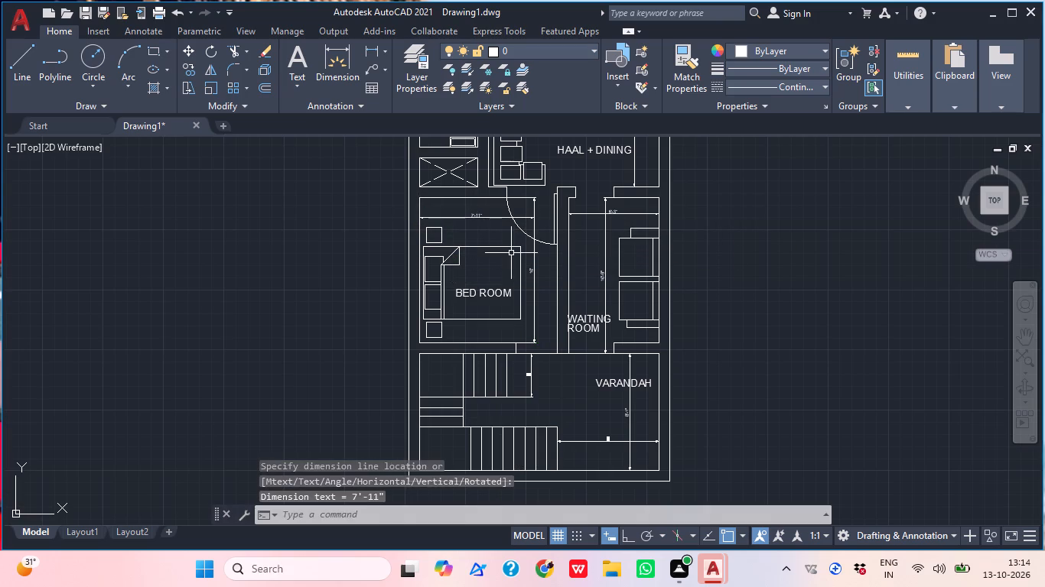
Review the dimensions placed in the lower bedroom, waiting room and HAAL + DINING area.
middle_click_drag(513, 253, 460, 349)
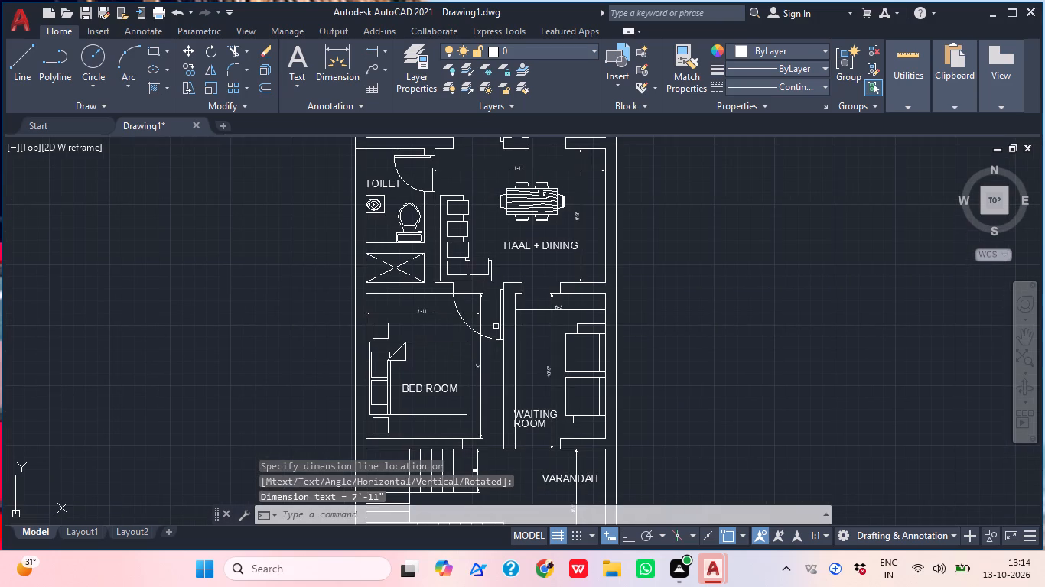
middle_click_drag(584, 315, 511, 306)
scroll(584, 316, "up", 1)
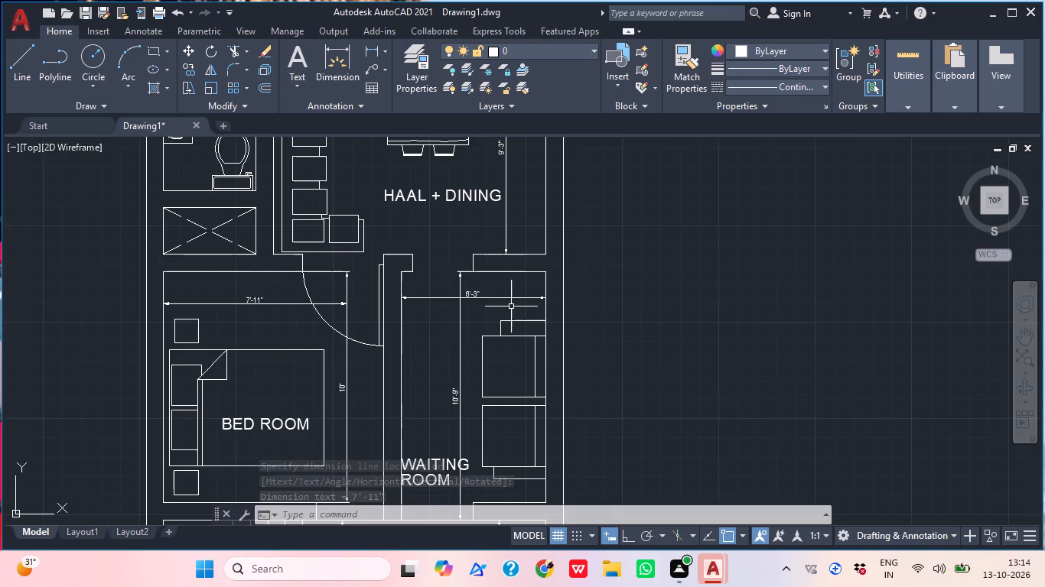
scroll(511, 306, "up", 1)
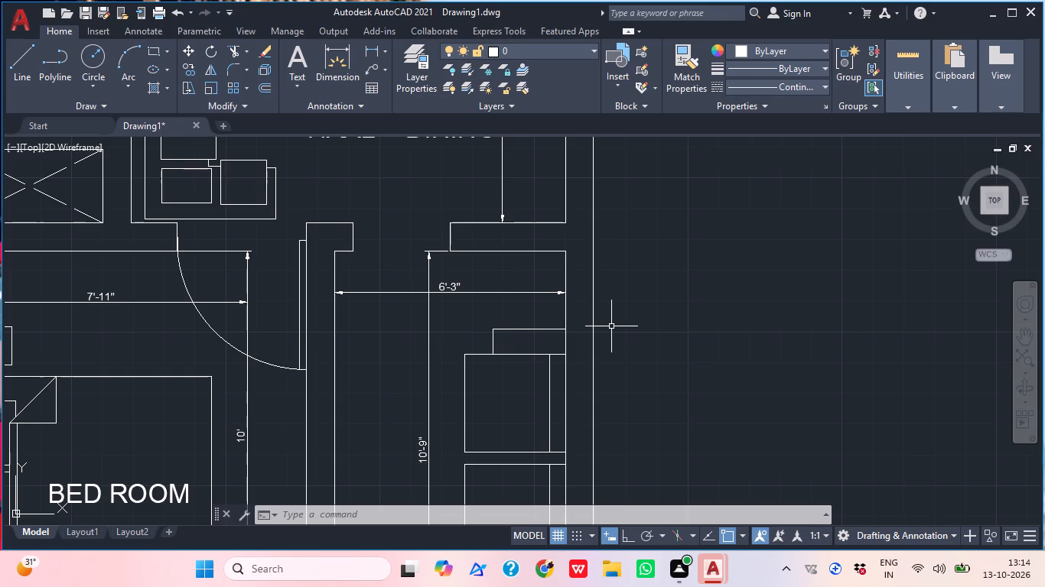
middle_click_drag(644, 344, 684, 370)
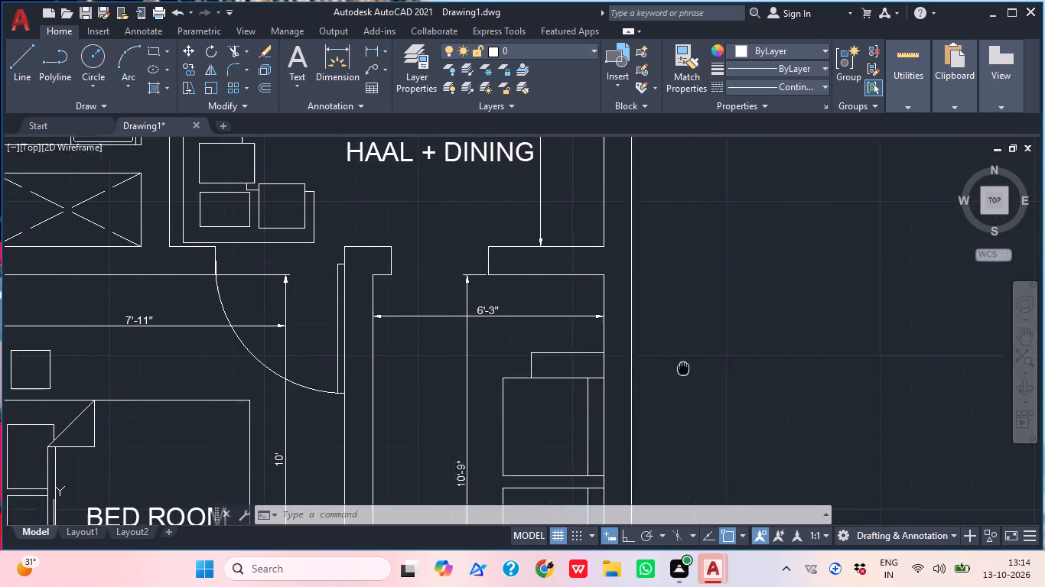
middle_click_drag(684, 370, 690, 381)
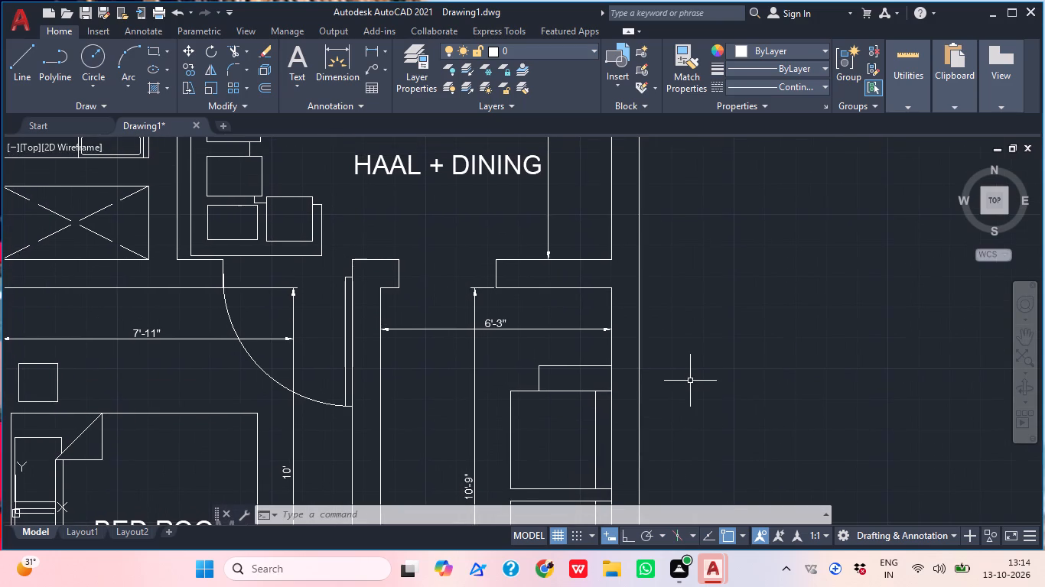
scroll(697, 387, "down", 1)
middle_click_drag(698, 388, 747, 429)
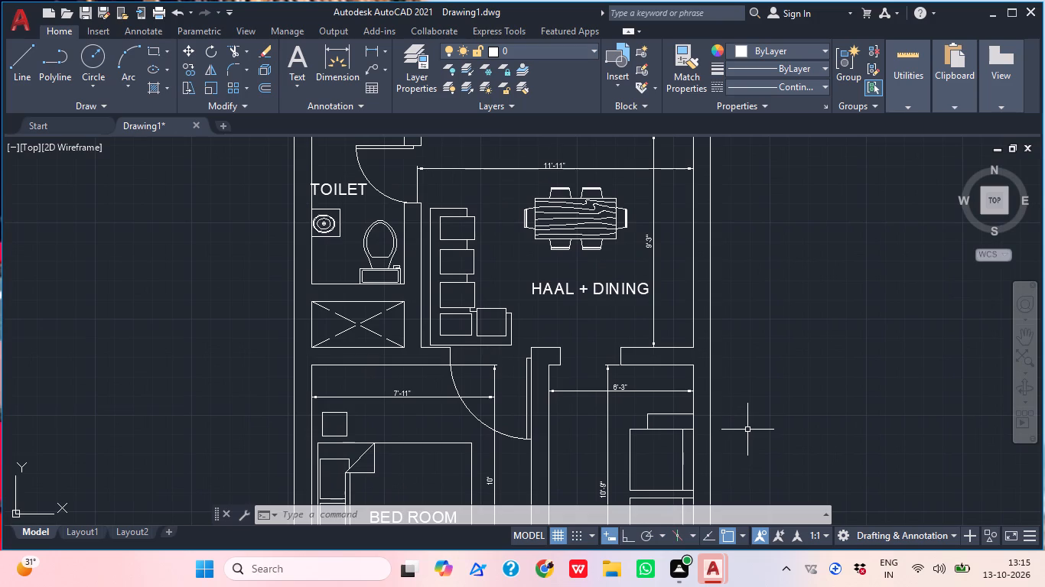
Examine the whole floor plan, from the VARANDAH up to the upper BED ROOM and KITCHEN, for rooms still lacking dimensions.
scroll(747, 430, "down", 1)
middle_click(747, 430)
middle_click_drag(750, 429, 758, 374)
middle_click_drag(705, 392, 792, 361)
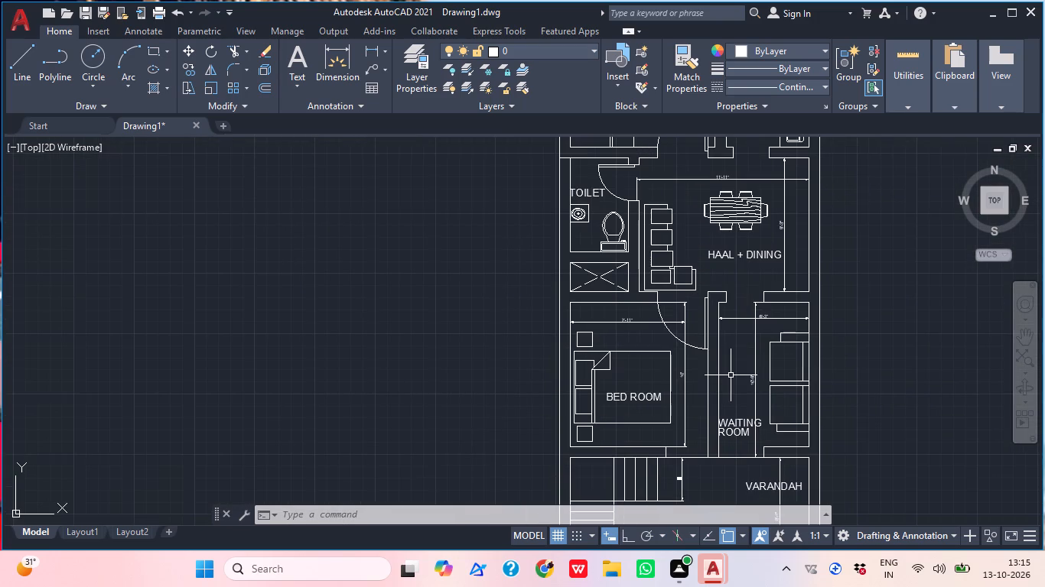
middle_click_drag(728, 375, 728, 404)
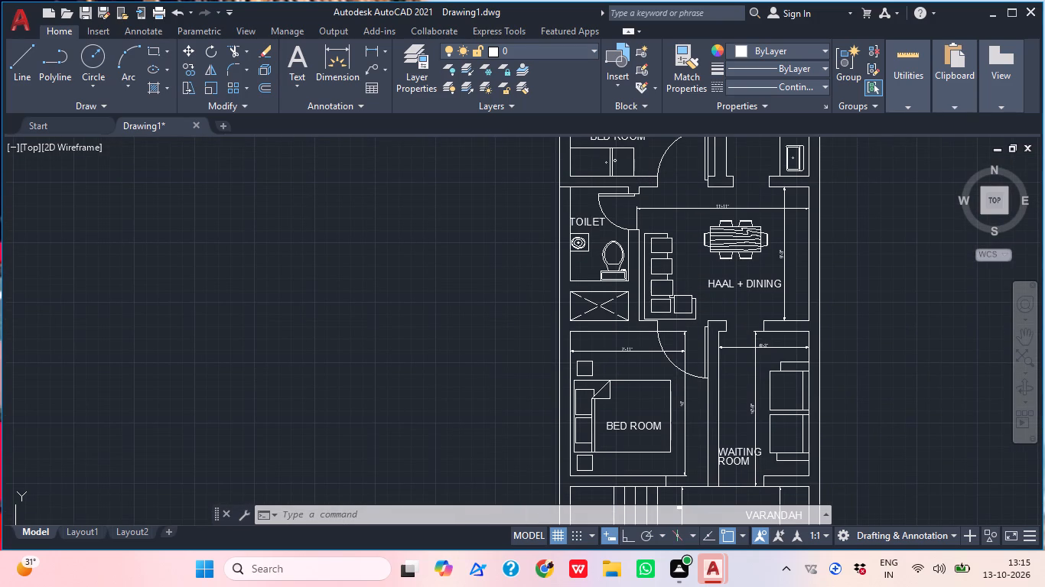
scroll(795, 362, "down", 1)
middle_click_drag(789, 366, 754, 299)
middle_click_drag(751, 299, 791, 375)
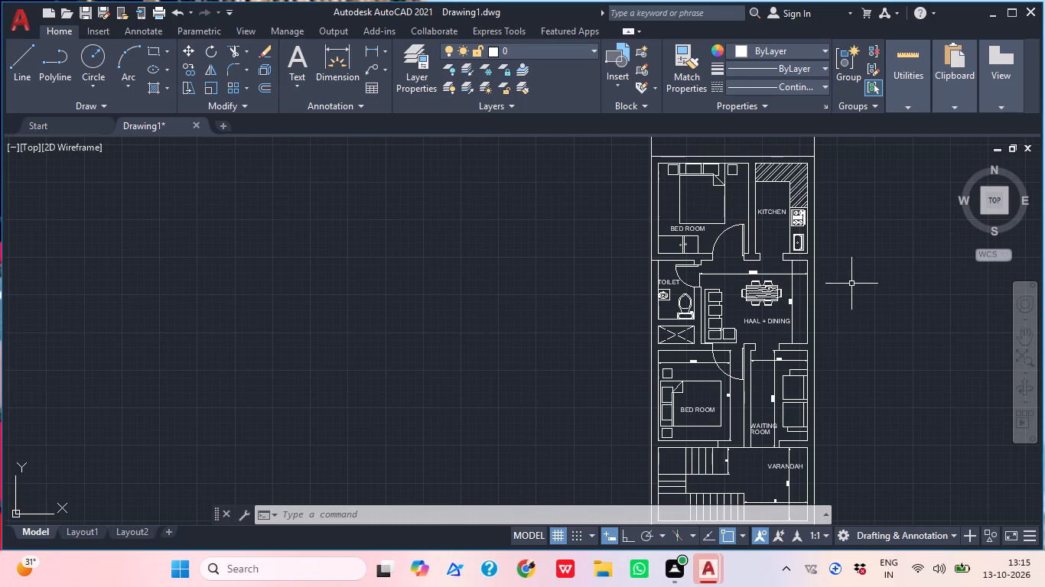
middle_click_drag(850, 284, 845, 319)
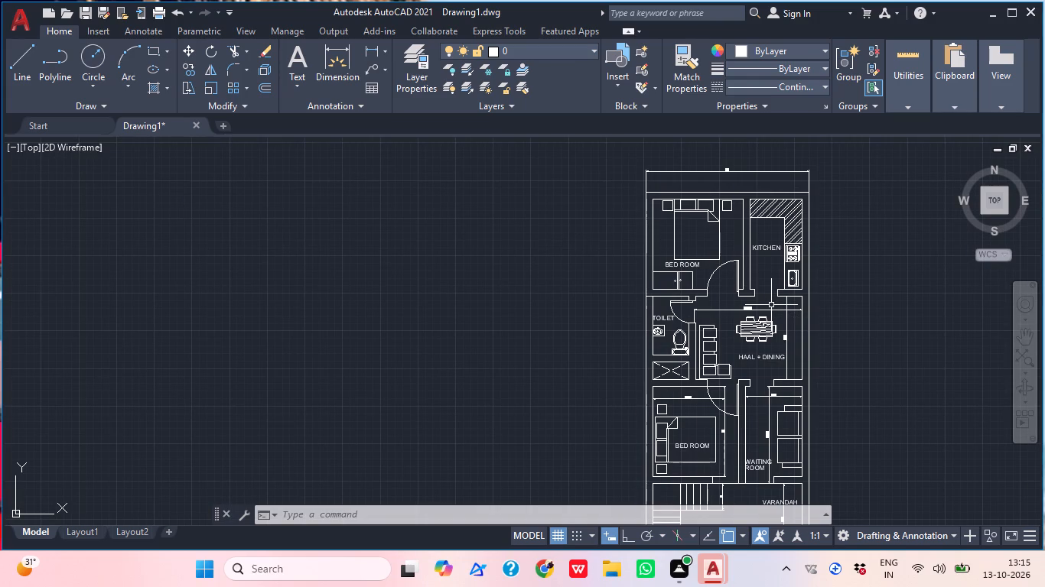
middle_click_drag(689, 263, 738, 302)
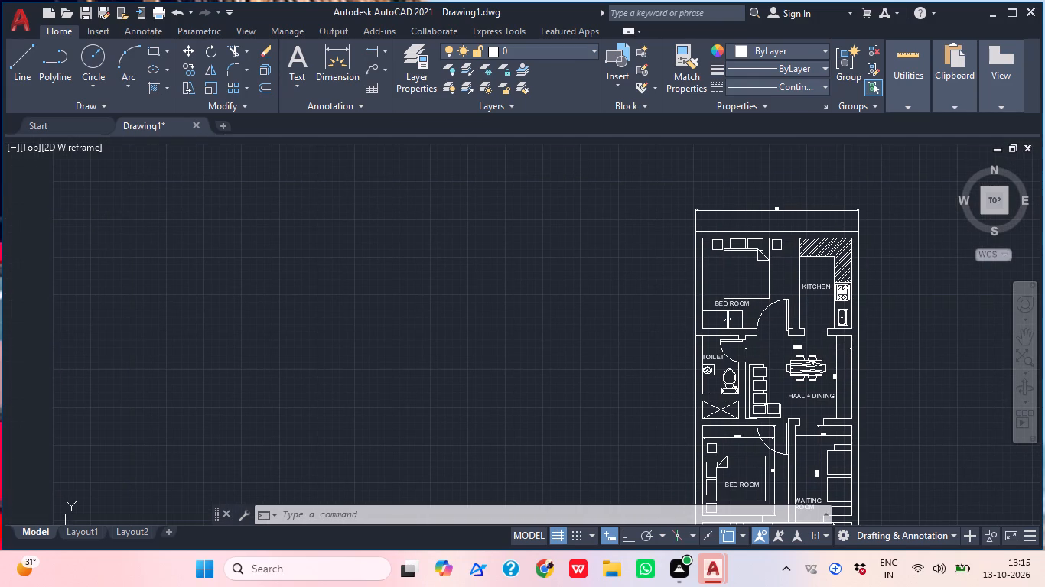
scroll(738, 303, "up", 1)
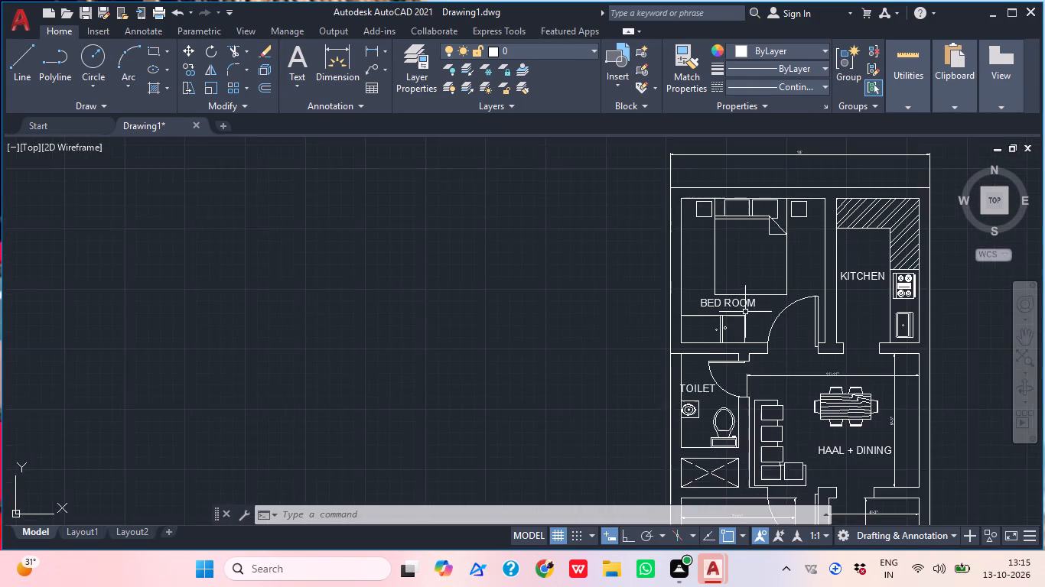
middle_click_drag(747, 314, 717, 365)
middle_click_drag(718, 352, 671, 465)
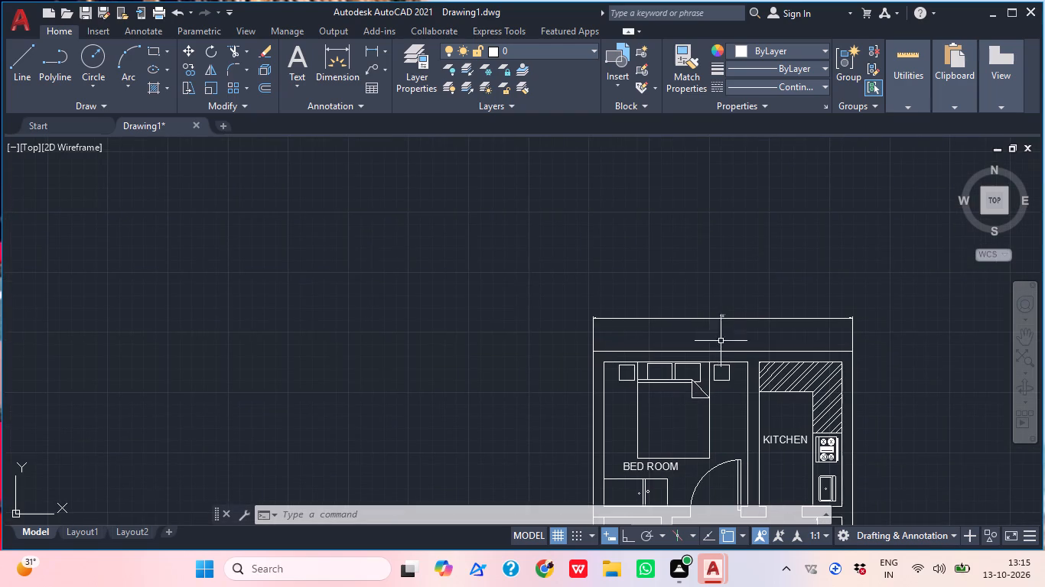
middle_click_drag(721, 318, 770, 361)
scroll(733, 290, "down", 1)
middle_click_drag(747, 407, 733, 390)
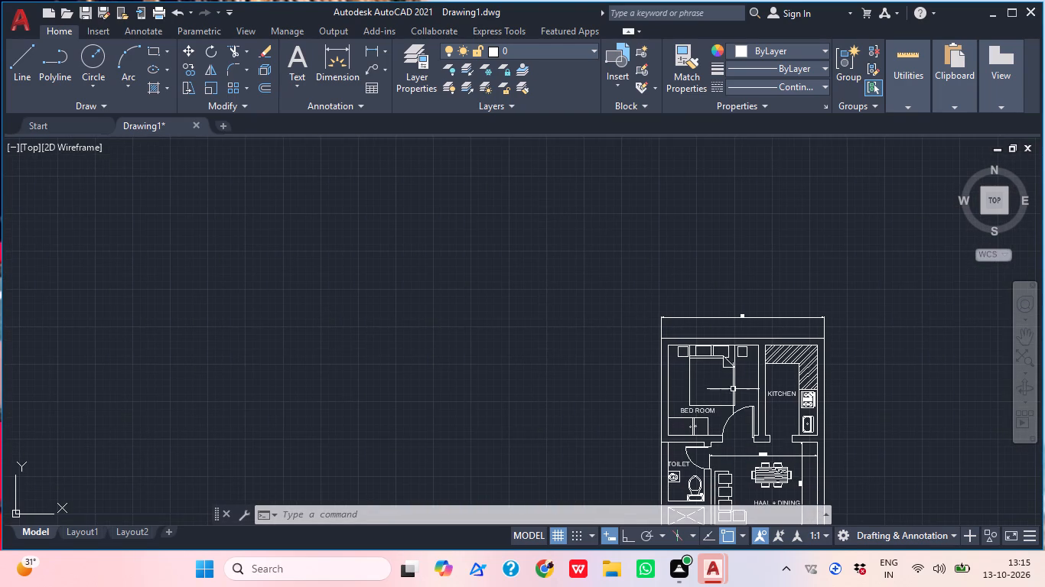
Add a vertical linear dimension to the TOILET between its upper and lower inner wall lines, placed between the washbasin and the WC.
middle_click_drag(732, 416, 765, 293)
scroll(750, 364, "up", 1)
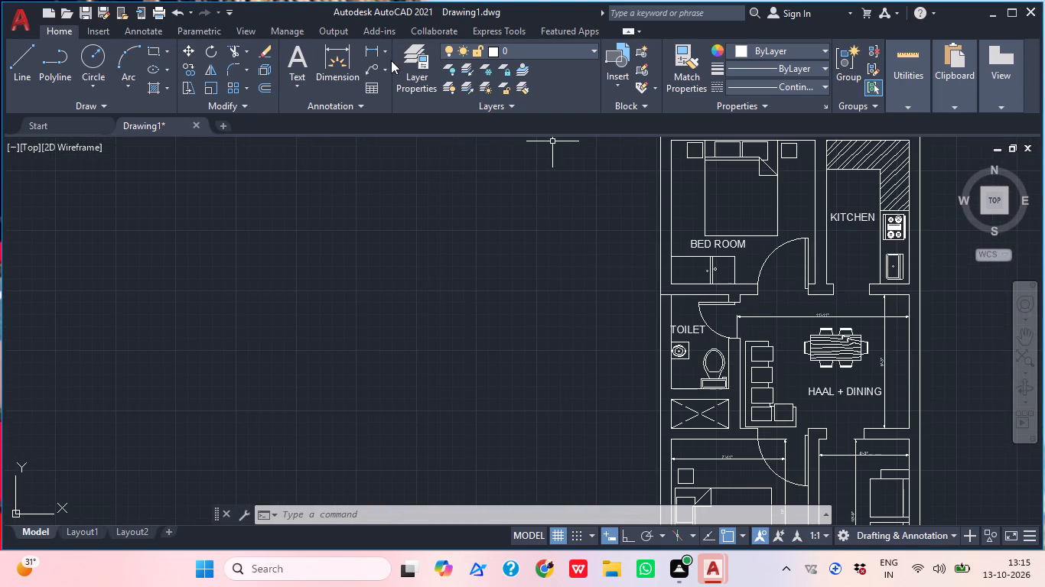
left_click(370, 50)
scroll(645, 338, "up", 1)
left_click(687, 271)
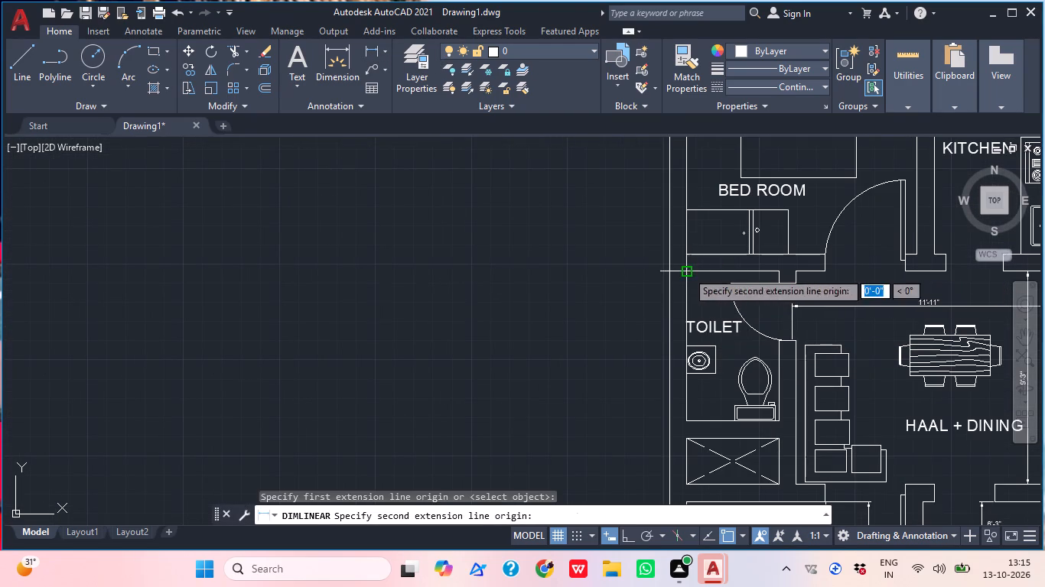
left_click(691, 424)
left_click(729, 425)
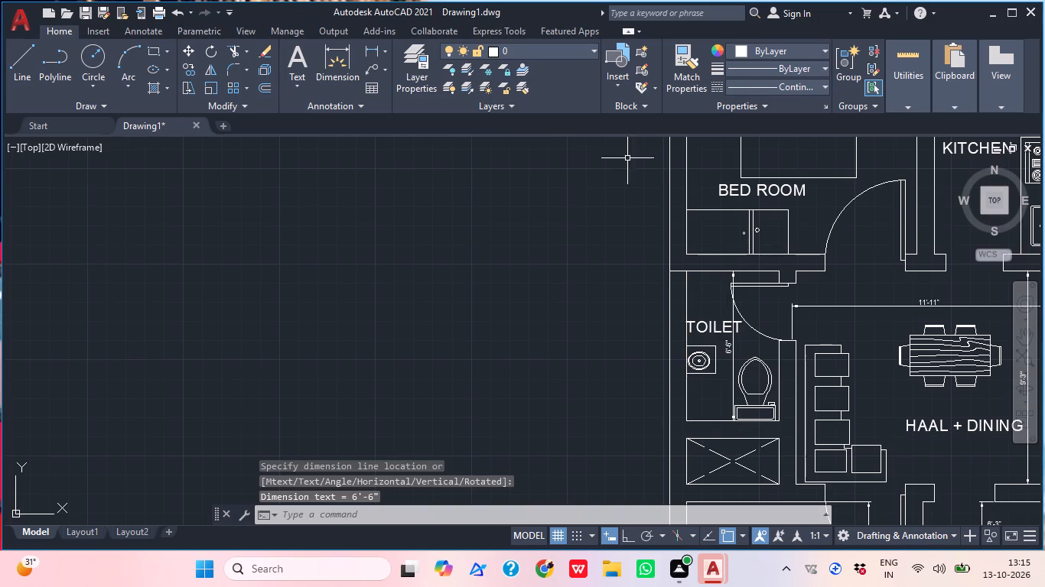
Add a horizontal linear dimension across the TOILET between its inner side walls, placed just above the room label.
left_click(370, 48)
middle_click_drag(768, 416, 679, 378)
scroll(607, 372, "up", 2)
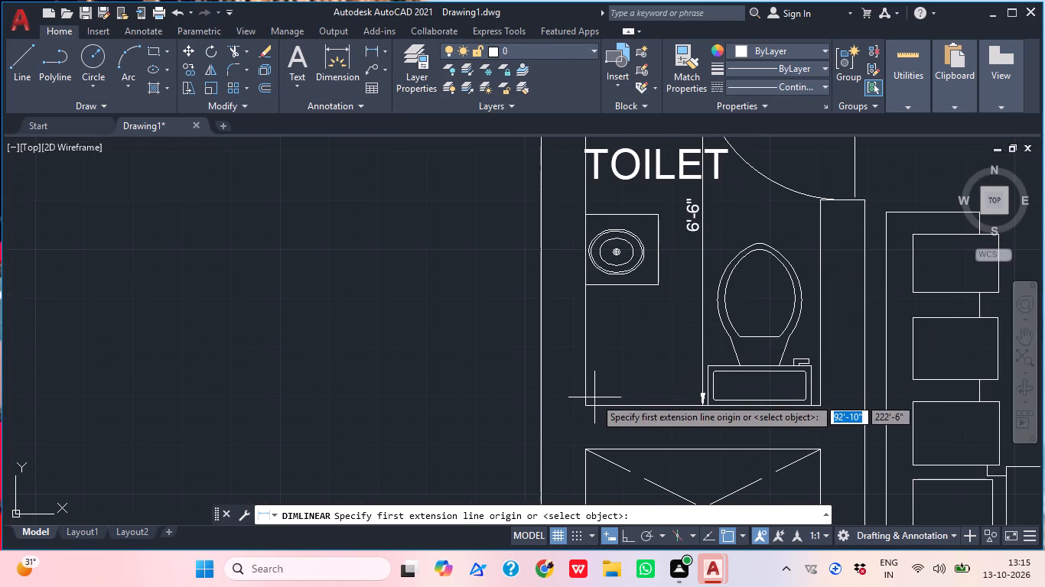
left_click(587, 404)
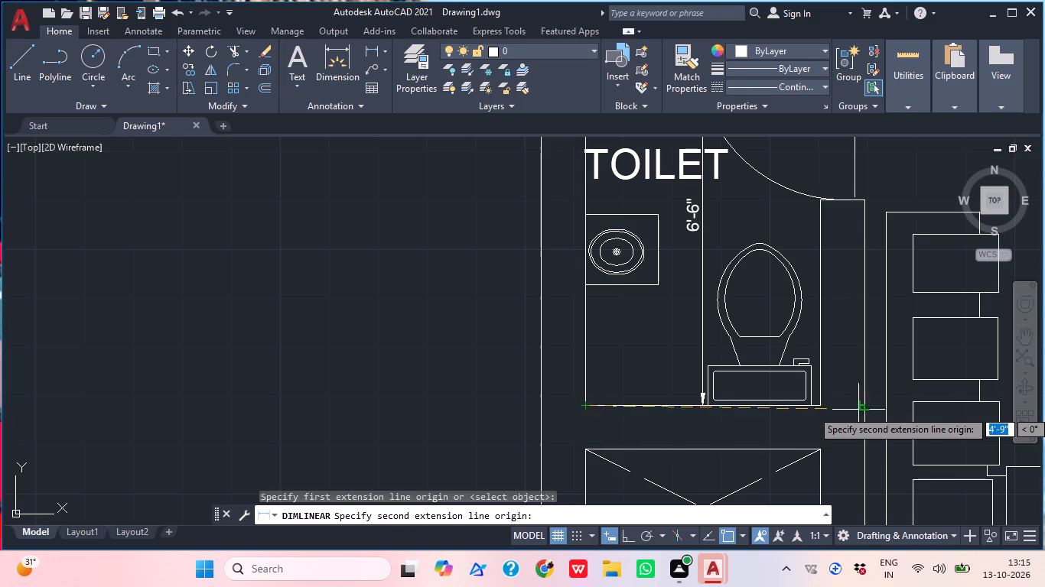
left_click(819, 408)
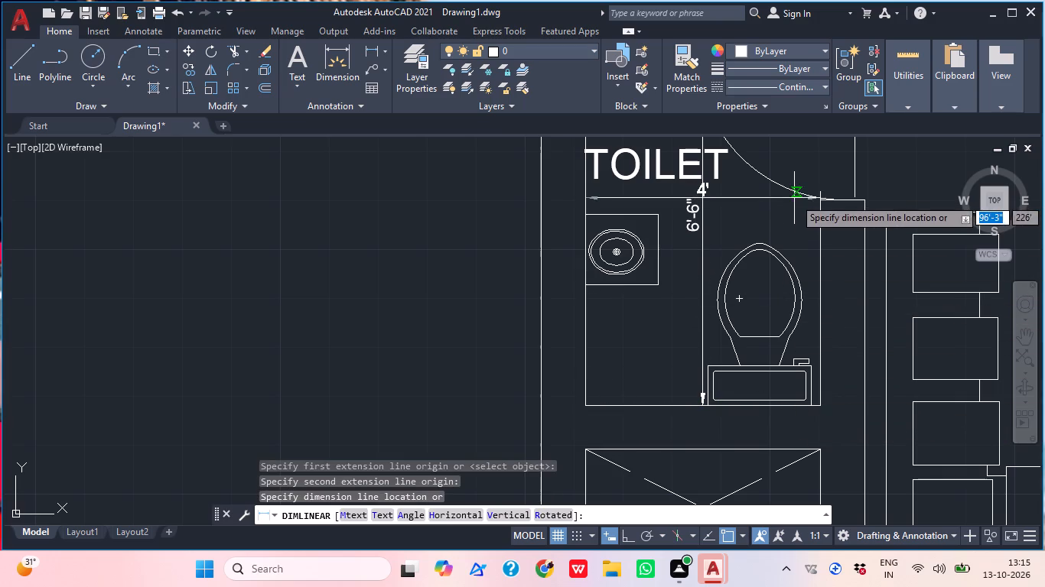
middle_click_drag(794, 206, 795, 426)
left_click(804, 323)
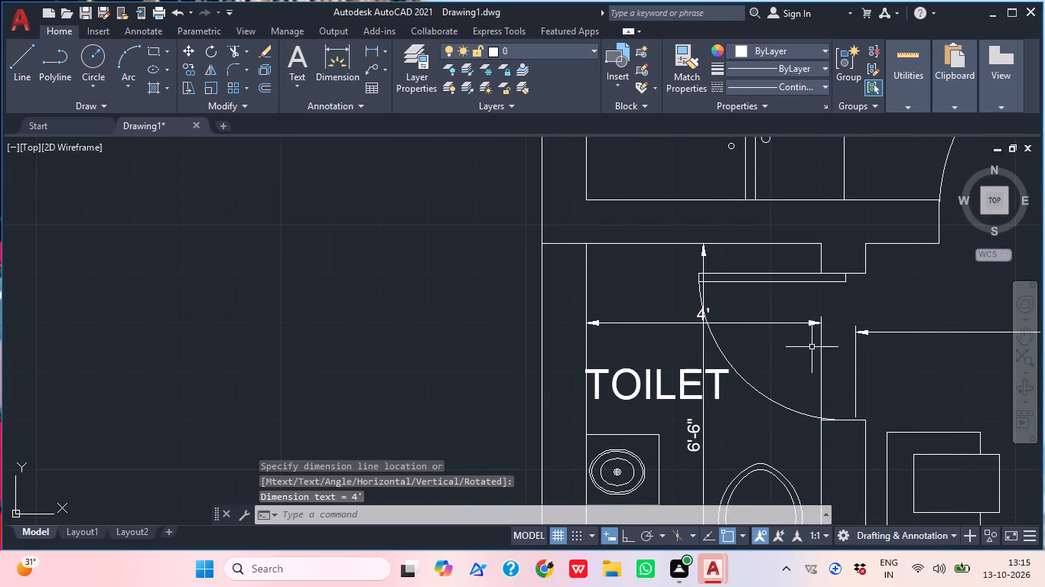
Review the dimensioned plan from the TOILET down to the VARANDAH and check which overall dimension is missing.
scroll(858, 367, "down", 1)
middle_click_drag(796, 422, 773, 388)
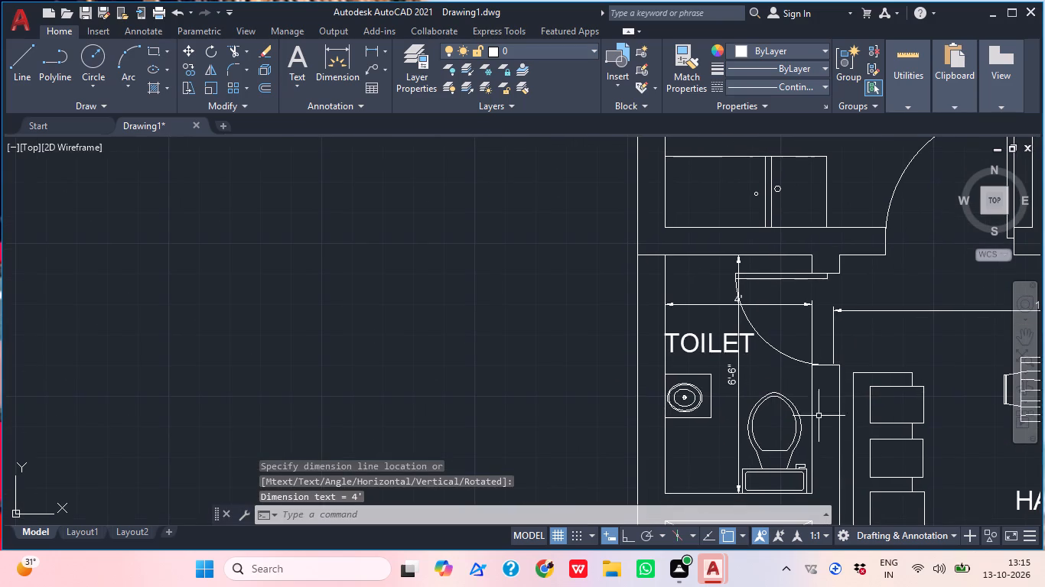
scroll(825, 455, "down", 1)
middle_click_drag(822, 455, 750, 255)
middle_click_drag(767, 367, 754, 323)
scroll(754, 323, "down", 1)
scroll(785, 381, "down", 1)
middle_click_drag(785, 381, 764, 385)
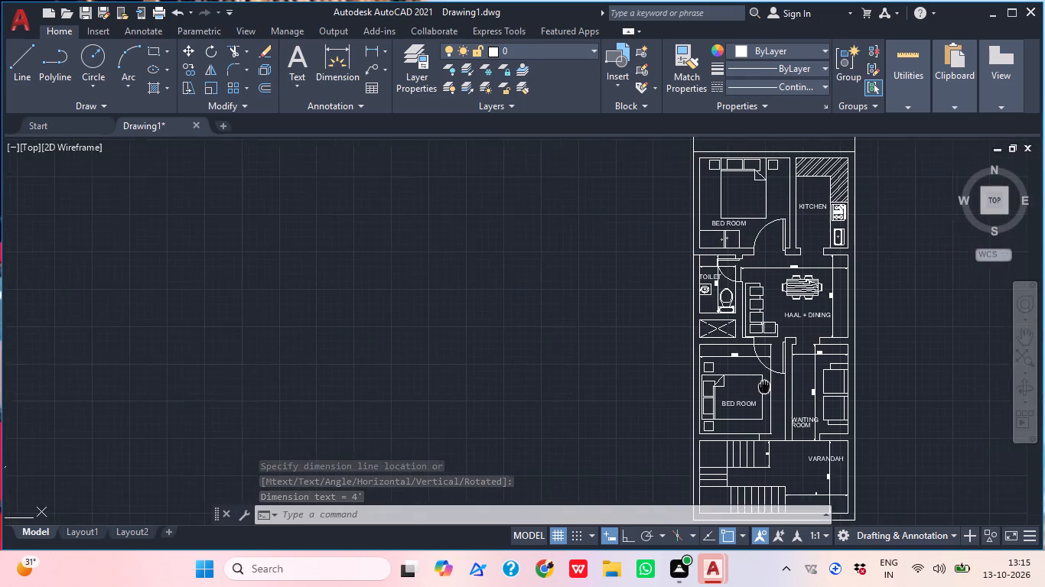
middle_click_drag(764, 385, 747, 377)
middle_click_drag(814, 401, 730, 343)
middle_click_drag(845, 381, 803, 397)
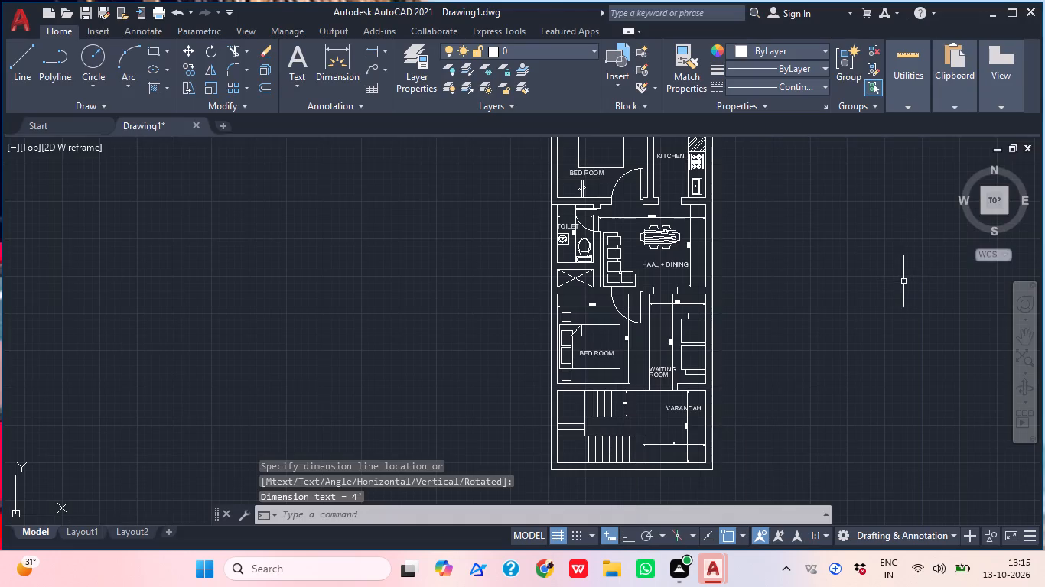
middle_click_drag(800, 310, 800, 325)
scroll(800, 313, "down", 1)
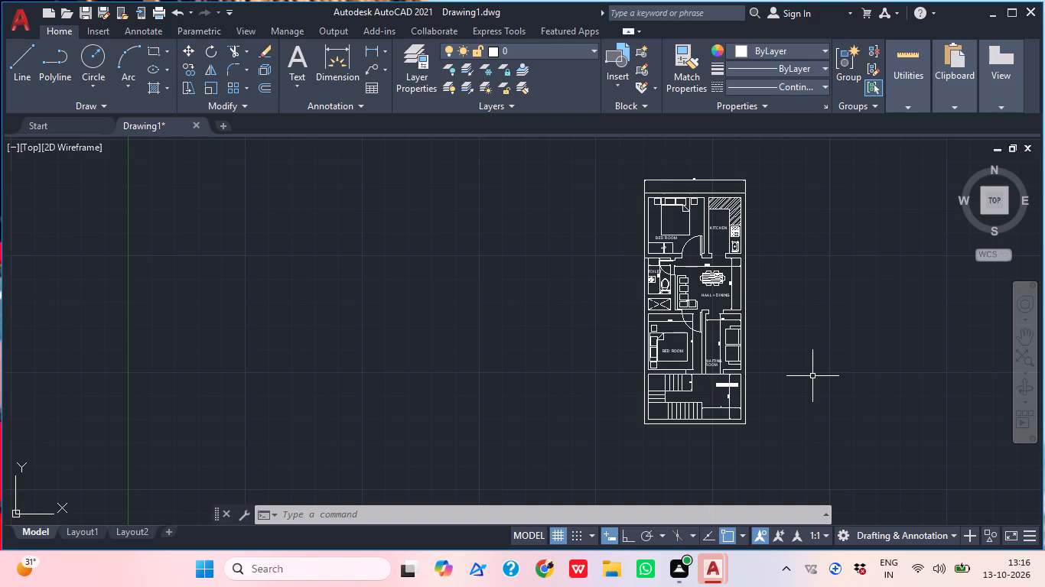
middle_click_drag(810, 325, 786, 319)
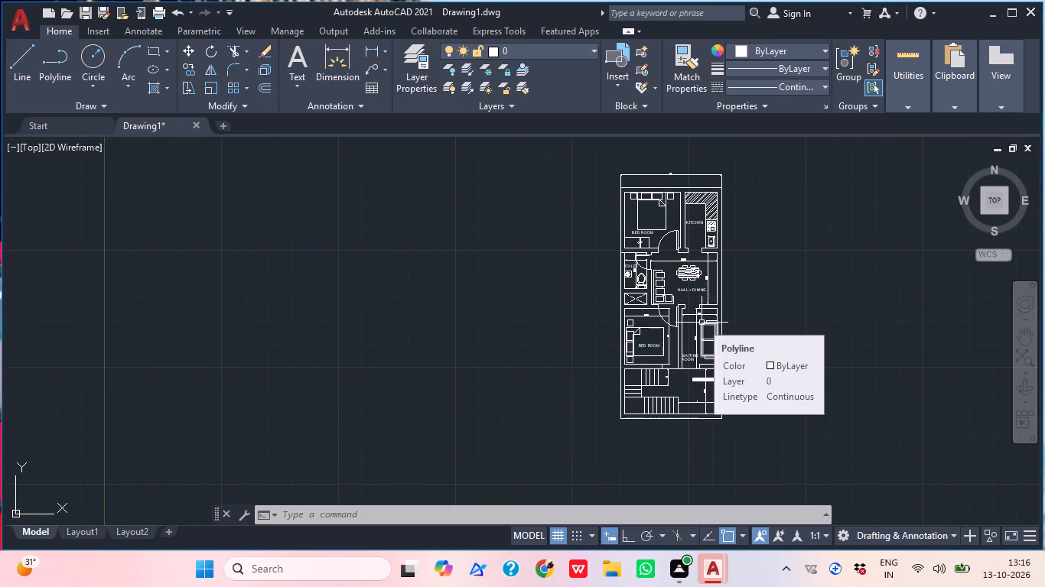
Add an overall vertical linear dimension between the upper and lower outer corners of the plan's right side, placed just outside the wall.
scroll(656, 180, "up", 1)
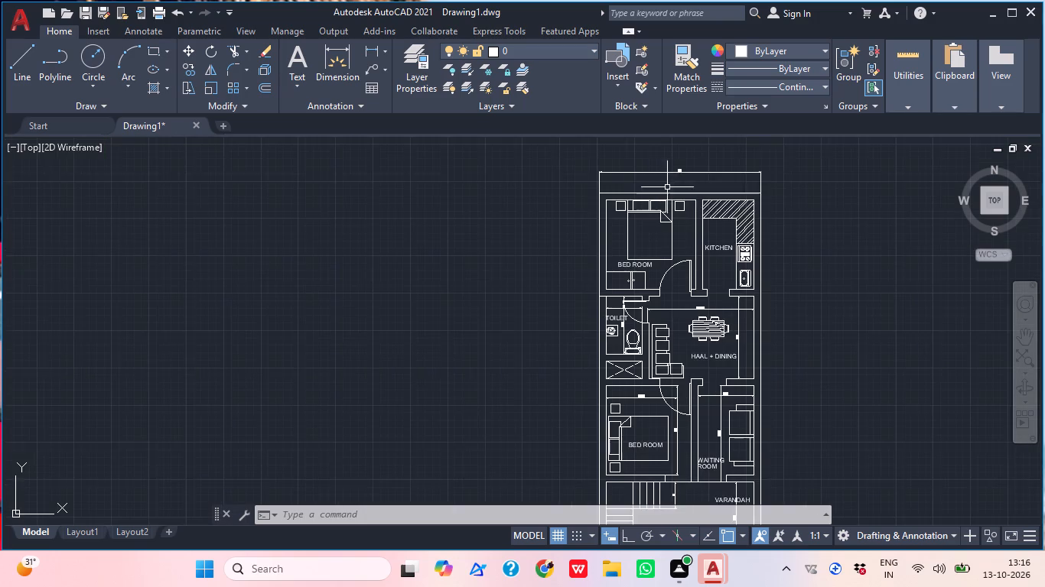
middle_click_drag(730, 221, 686, 205)
left_click(369, 41)
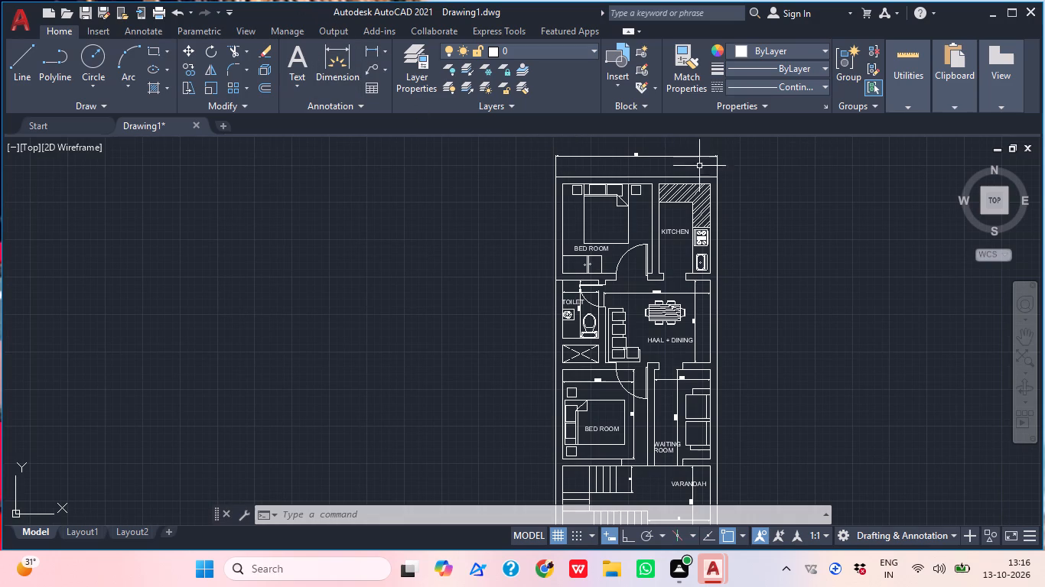
left_click(371, 50)
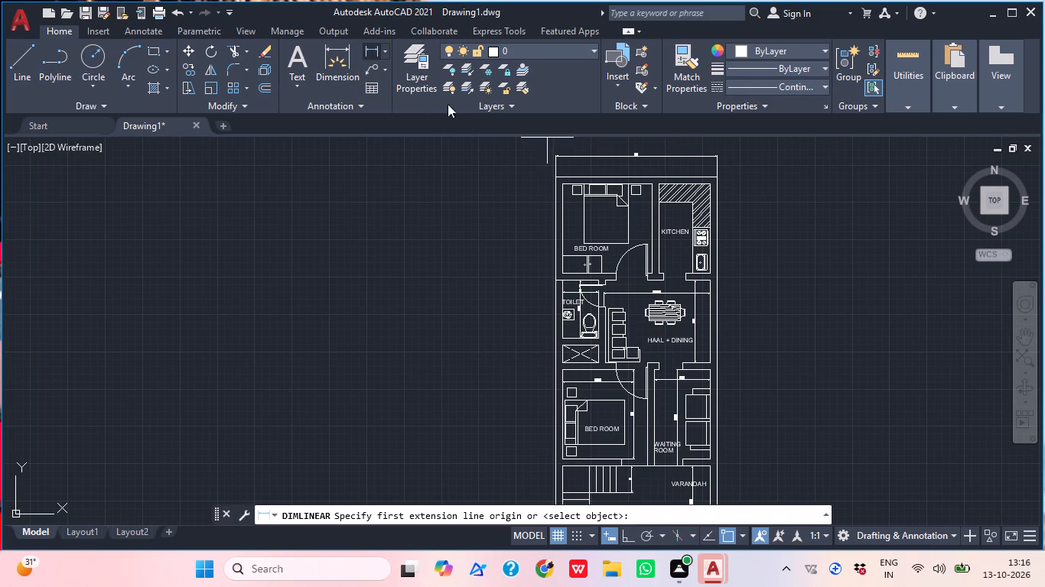
left_click(712, 178)
middle_click_drag(741, 245, 733, 170)
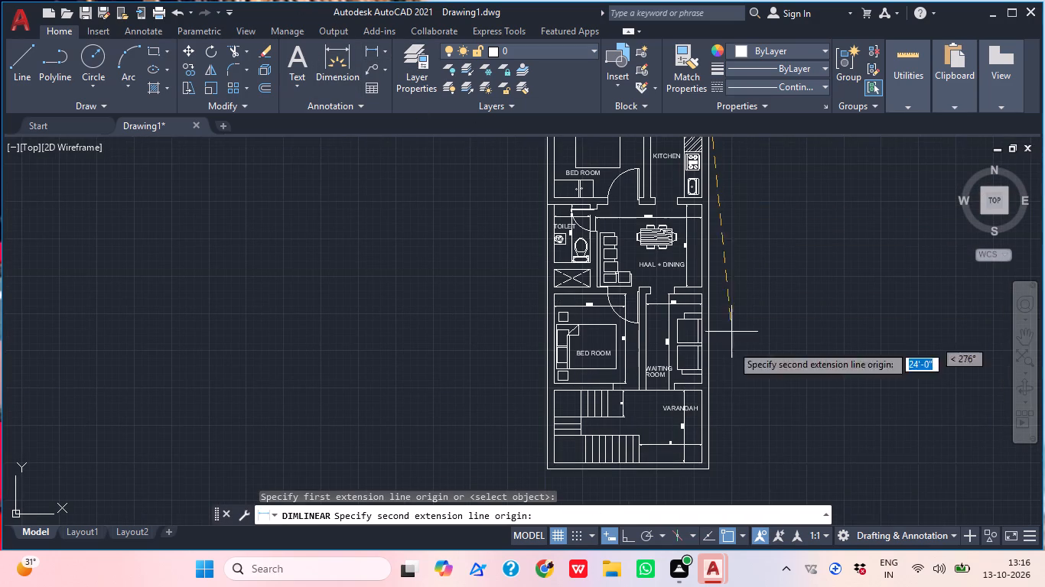
left_click(711, 470)
middle_click(726, 476)
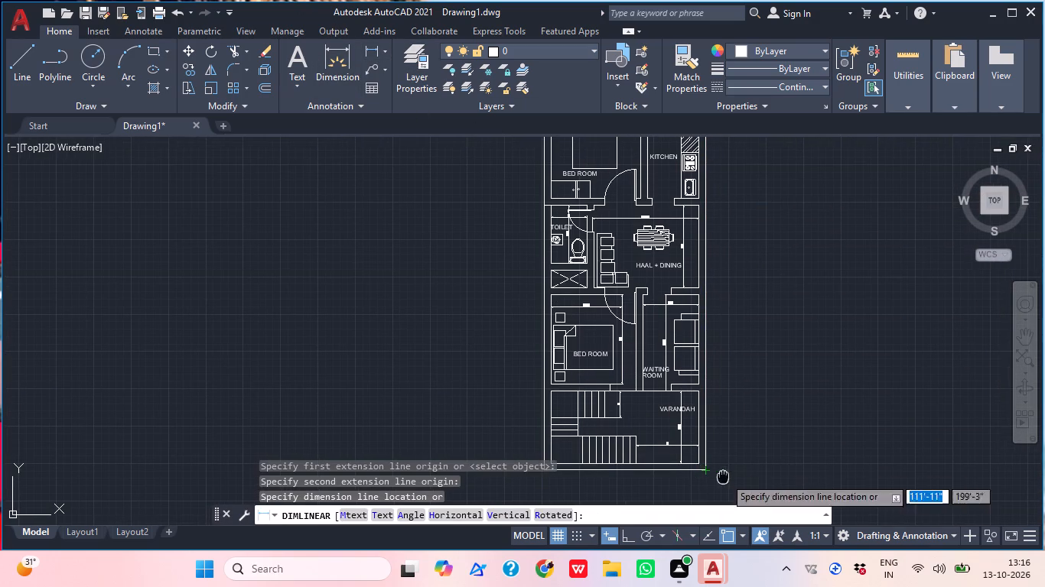
left_click(723, 462)
Inspect the overall length dimension beside the plan and review the complete dimensioned floor plan.
scroll(685, 235, "up", 1)
middle_click_drag(783, 295, 702, 315)
scroll(701, 315, "up", 1)
middle_click_drag(697, 336, 701, 299)
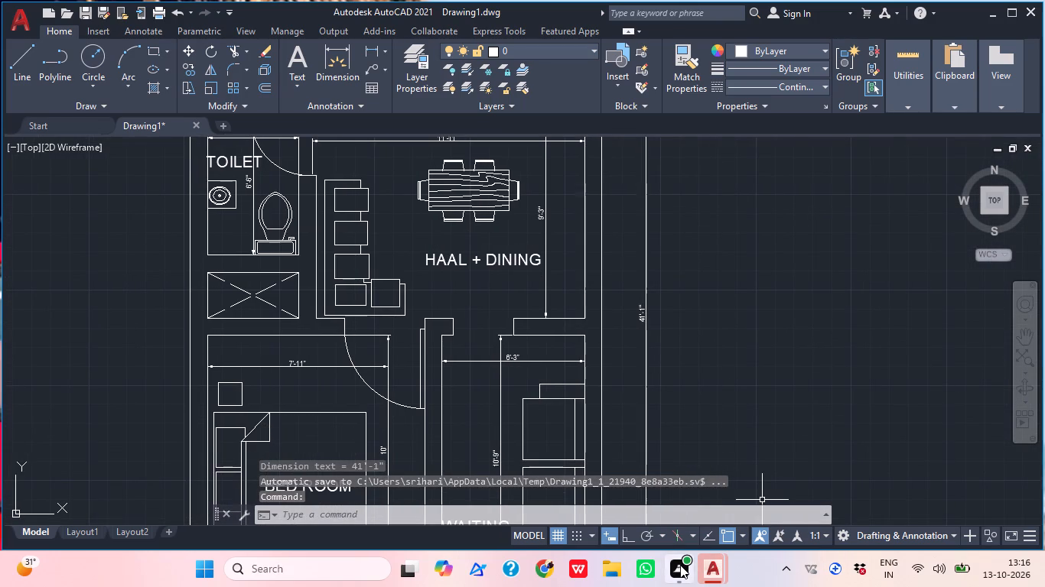
middle_click_drag(737, 282, 783, 352)
scroll(783, 351, "down", 1)
middle_click_drag(783, 352, 786, 355)
scroll(784, 347, "down", 1)
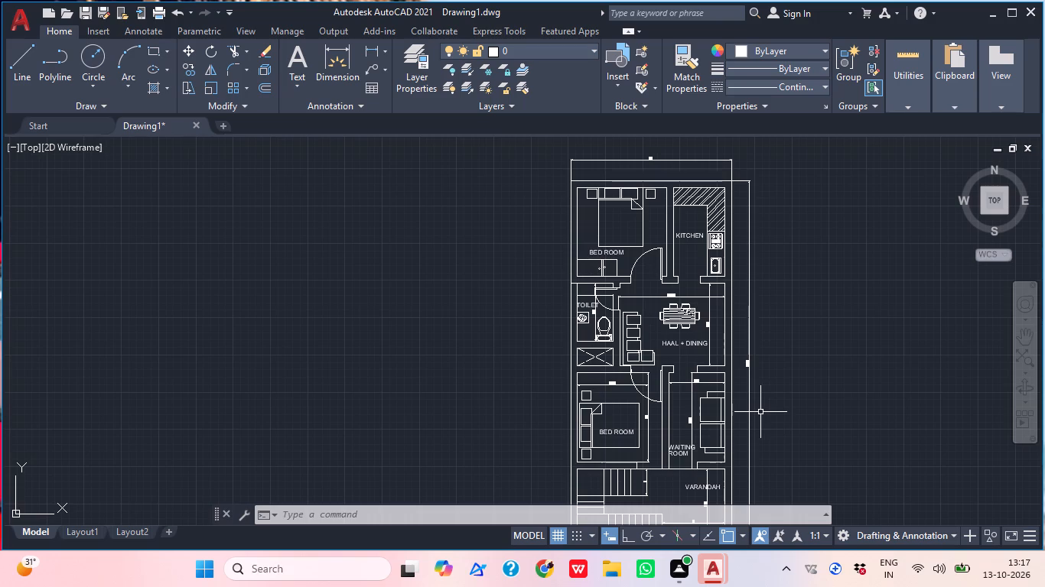
middle_click_drag(822, 373, 808, 358)
middle_click_drag(769, 344, 772, 298)
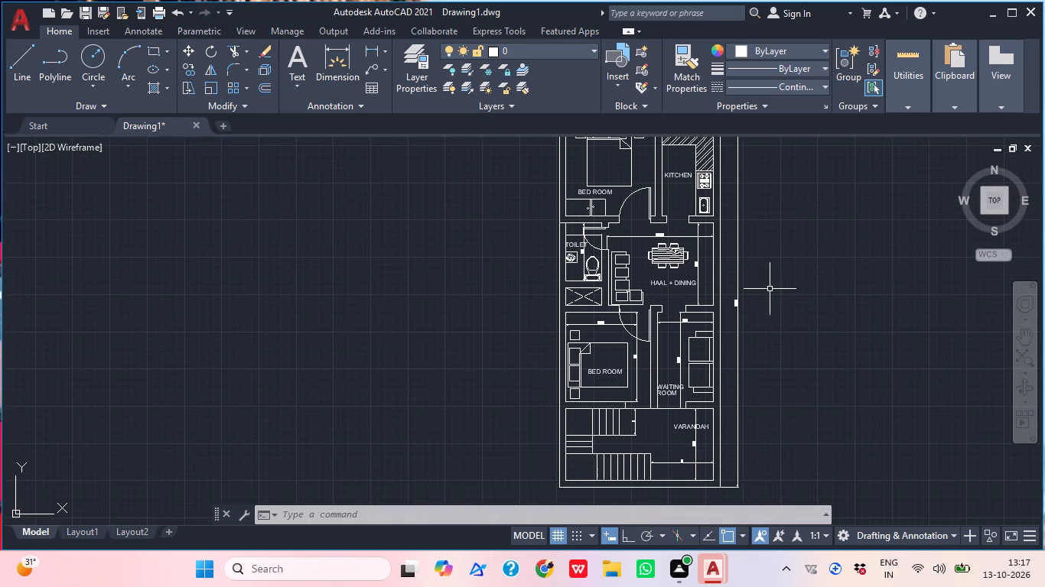
middle_click(770, 288)
middle_click_drag(833, 340, 808, 323)
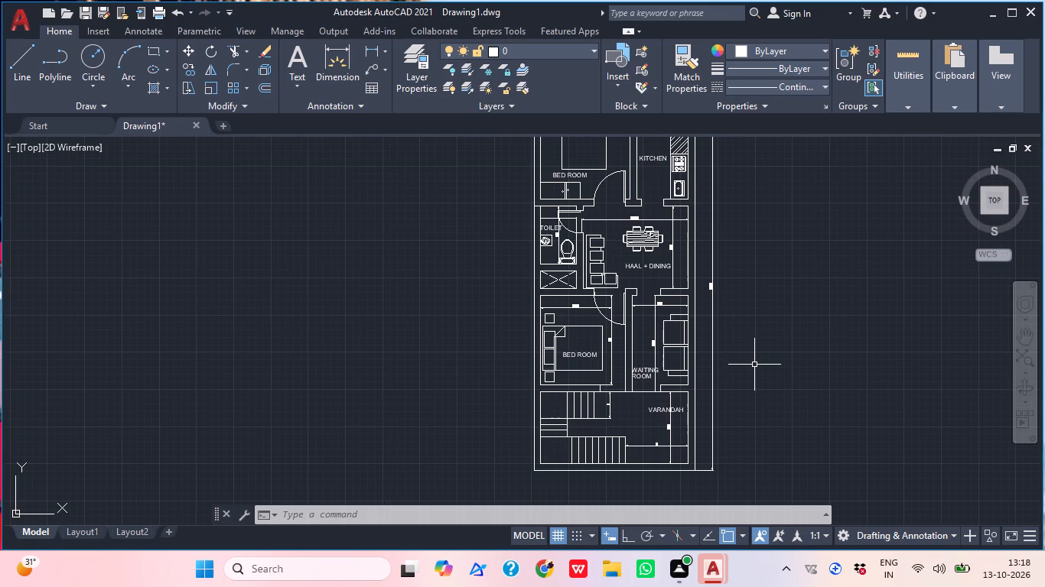
middle_click_drag(607, 324, 601, 391)
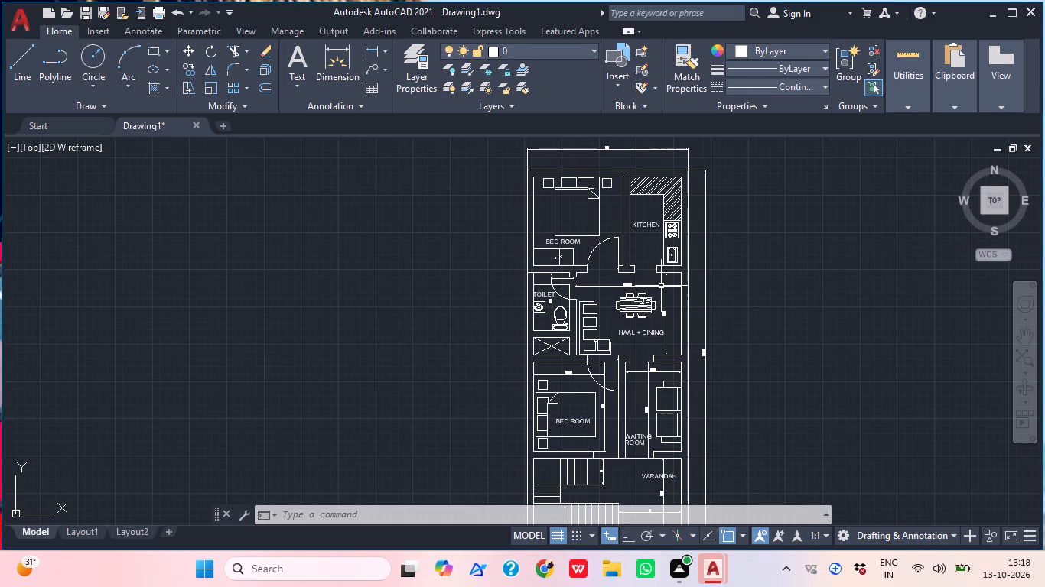
middle_click_drag(620, 202, 628, 235)
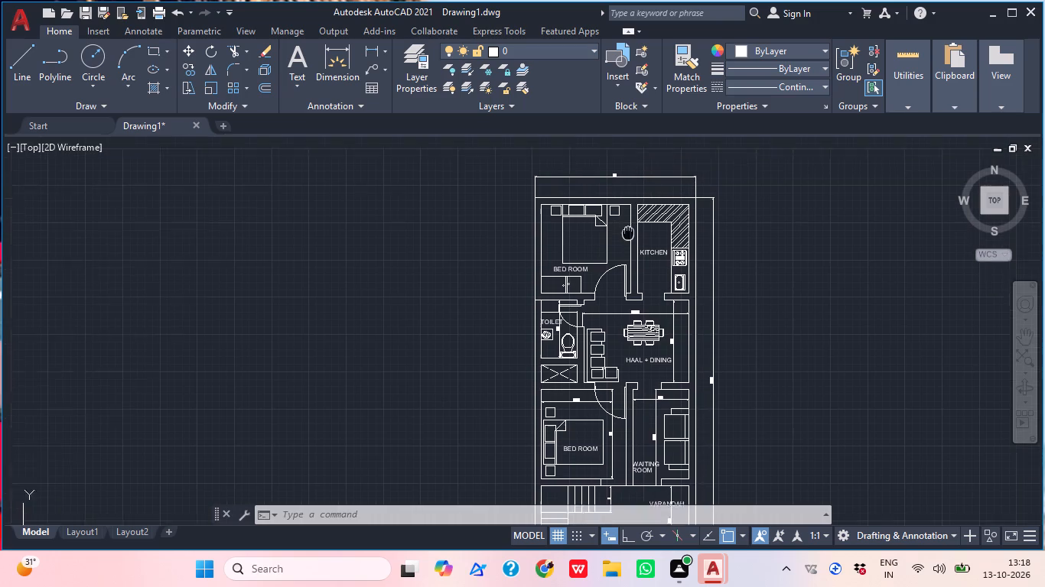
middle_click_drag(628, 235, 620, 267)
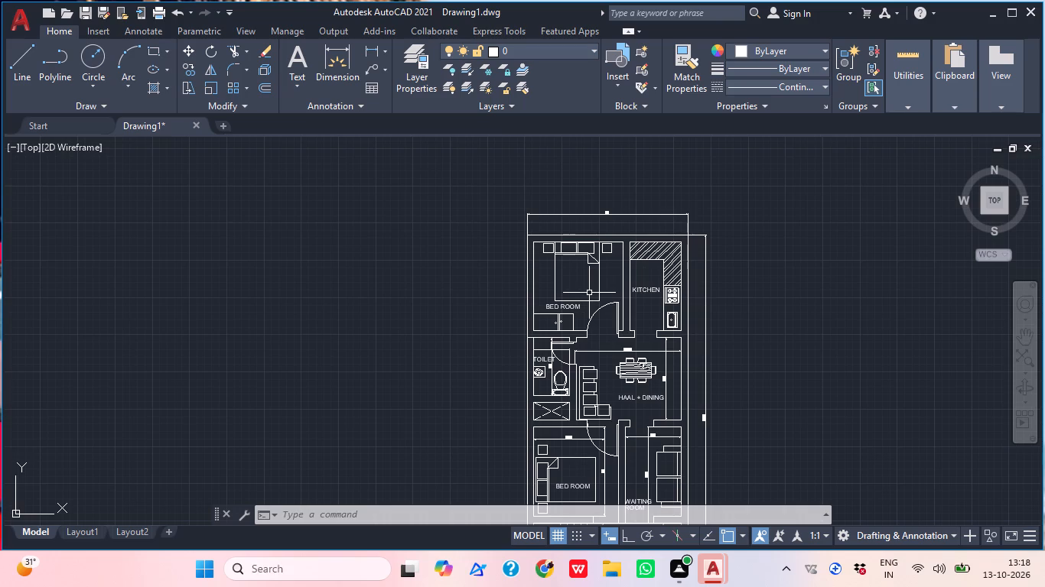
middle_click_drag(565, 304, 578, 339)
scroll(581, 339, "down", 1)
middle_click_drag(607, 349, 545, 308)
left_click(542, 308)
scroll(542, 308, "up", 1)
middle_click_drag(552, 323, 549, 294)
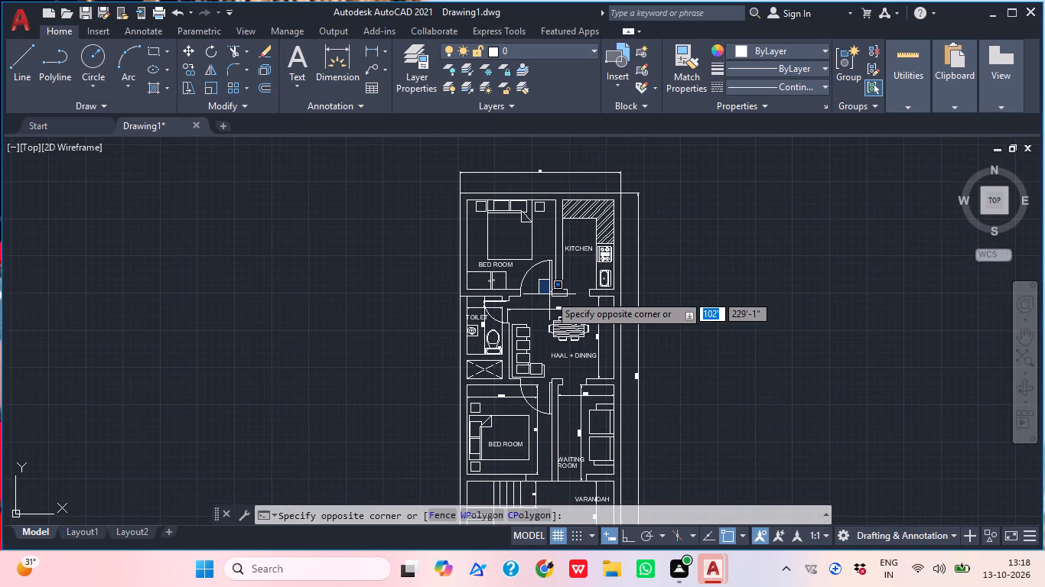
key("Escape")
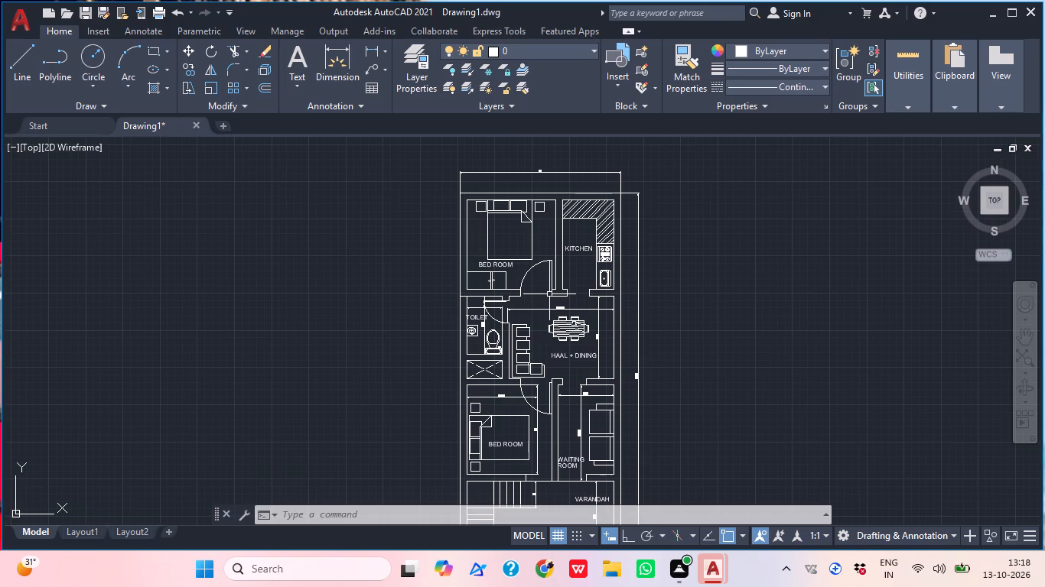
Start saving the drawing into the AUTO CADD folder in Documents and clear the suggested file name.
middle_click_drag(665, 297, 605, 254)
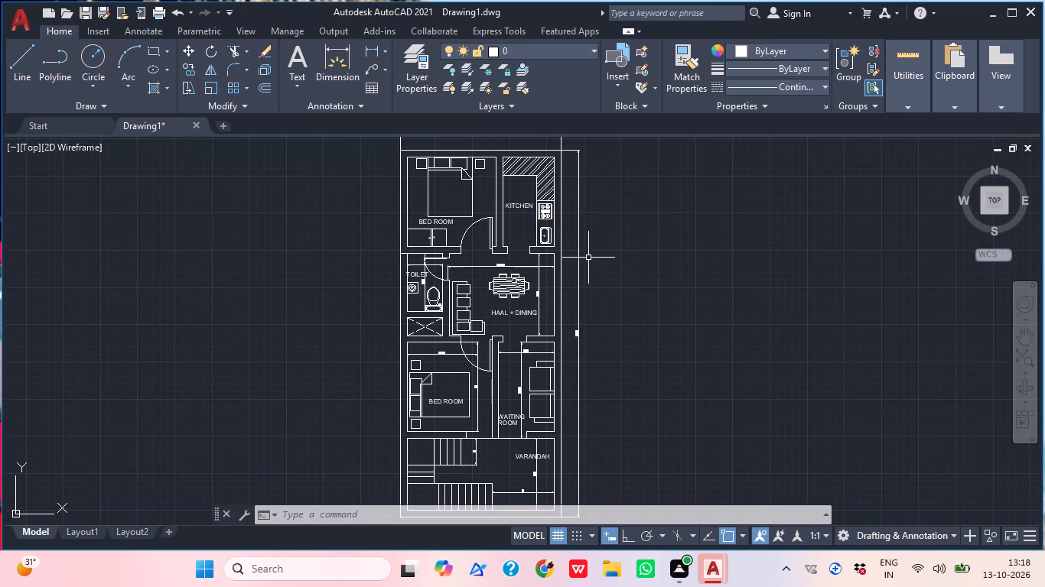
key("ctrl+s")
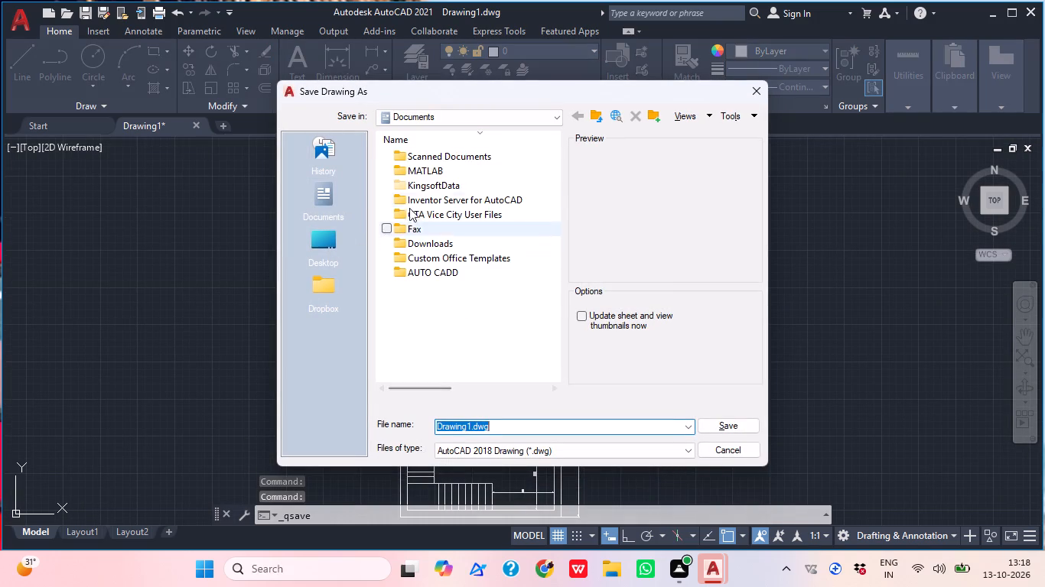
left_click(450, 274)
left_click(447, 277)
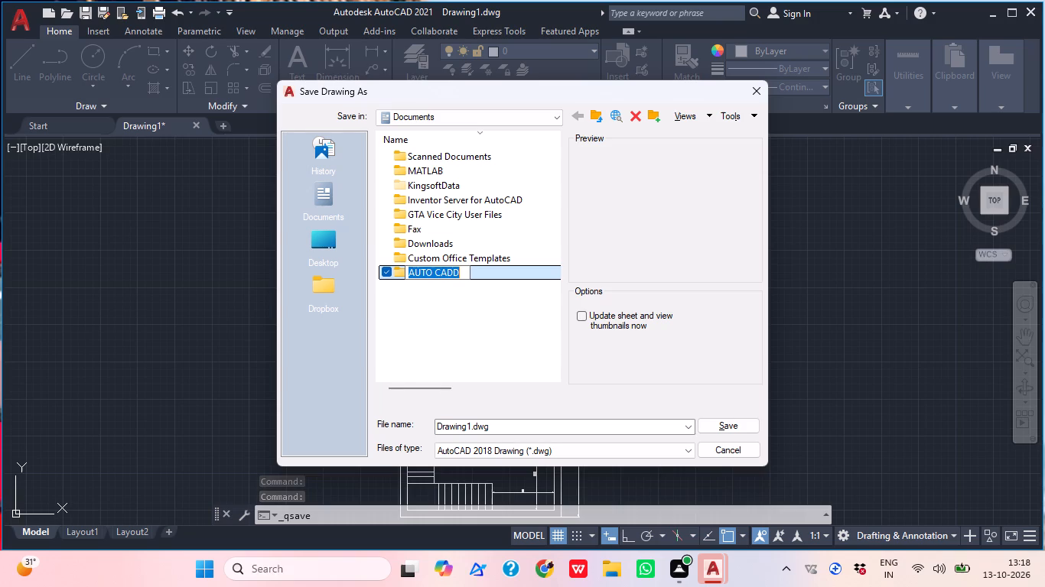
double_click(502, 269)
double_click(500, 271)
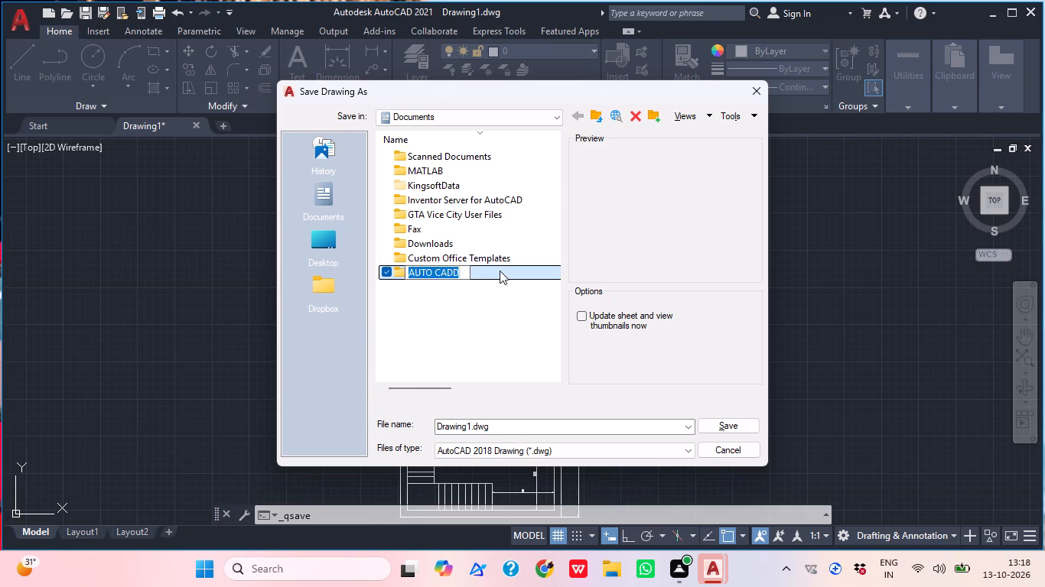
double_click(547, 428)
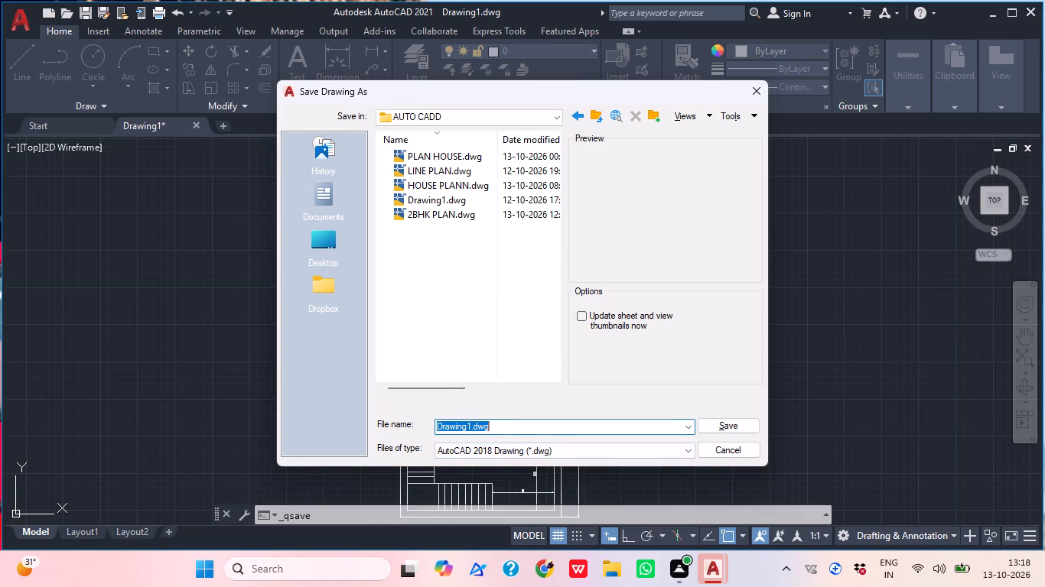
key("BackSpace")
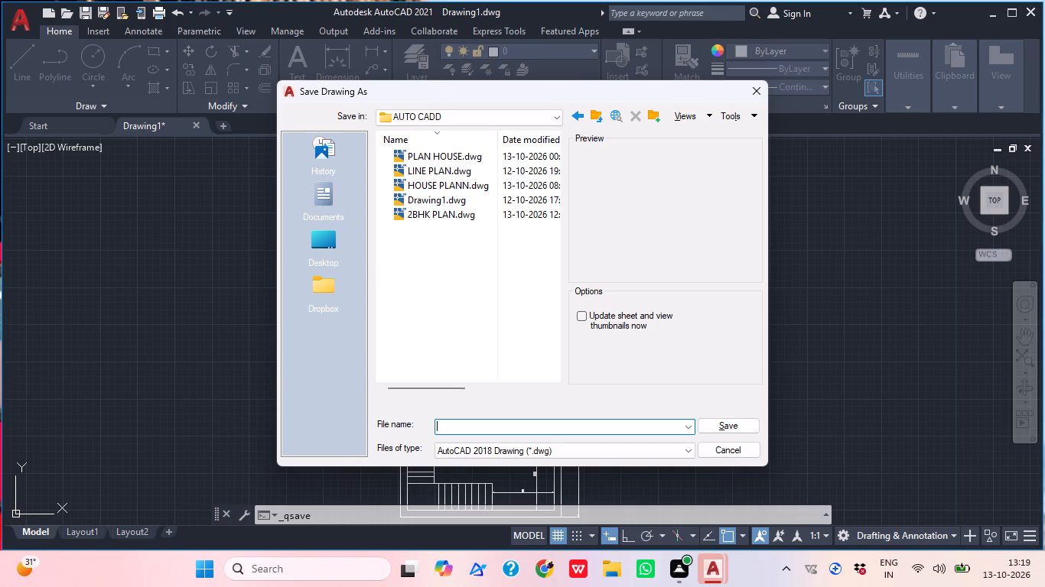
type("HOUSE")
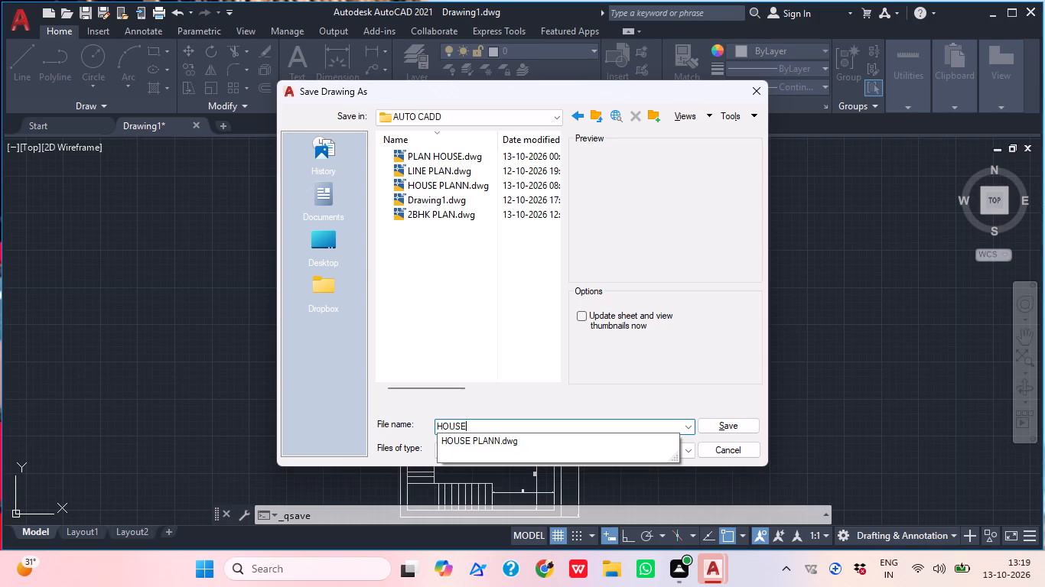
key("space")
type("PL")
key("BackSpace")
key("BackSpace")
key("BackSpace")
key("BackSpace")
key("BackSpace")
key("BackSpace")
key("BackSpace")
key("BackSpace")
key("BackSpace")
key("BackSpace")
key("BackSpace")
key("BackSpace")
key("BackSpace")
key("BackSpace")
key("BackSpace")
Name the file RESIDENTIAL HOUSE PLAN 2HK and save it as a drawing in the AUTO CADD folder.
type("RES")
type("IDENTIAL HOUSE PLAN")
key("space")
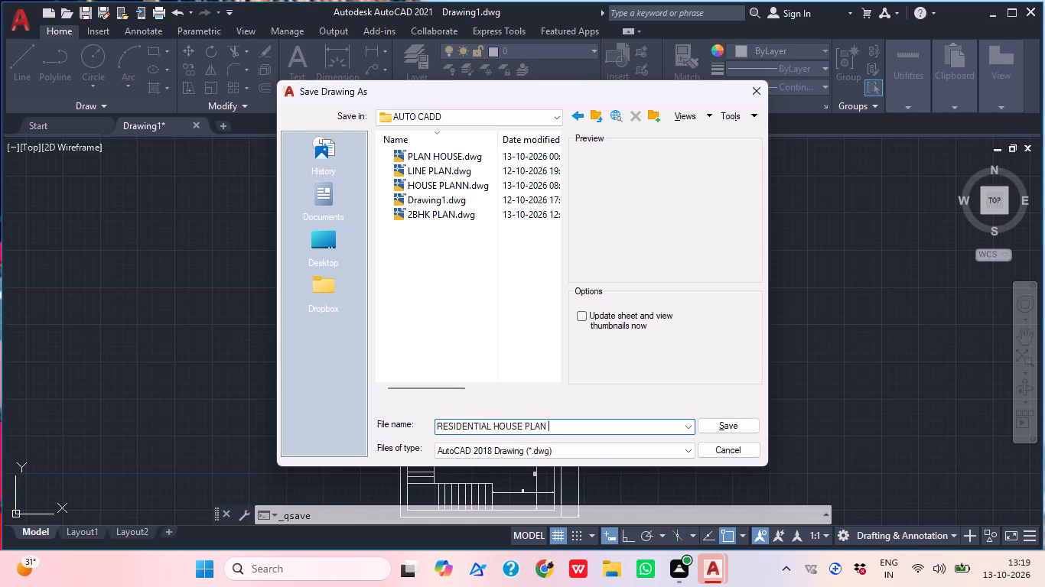
type("2HK")
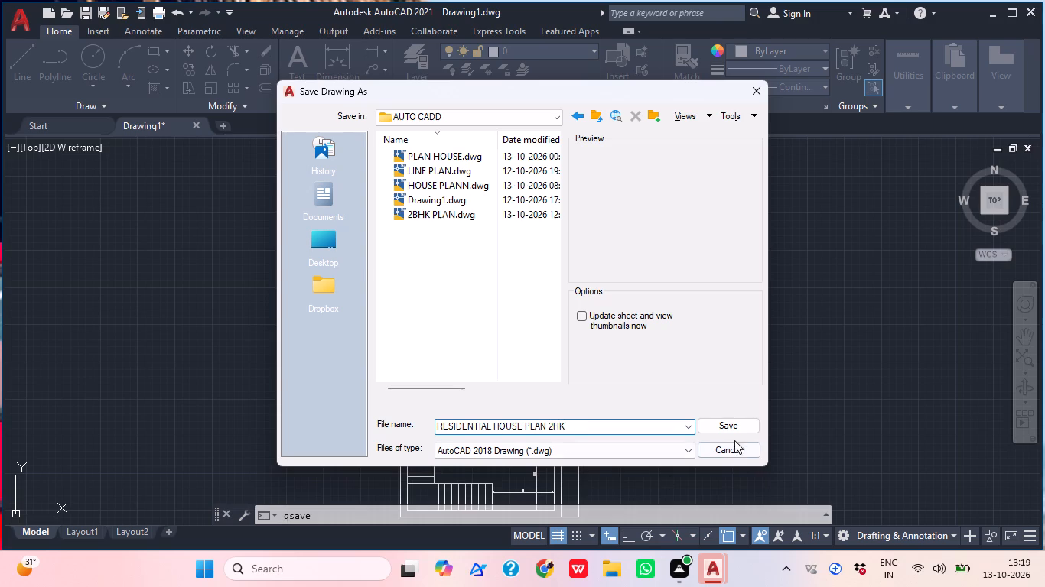
left_click(732, 430)
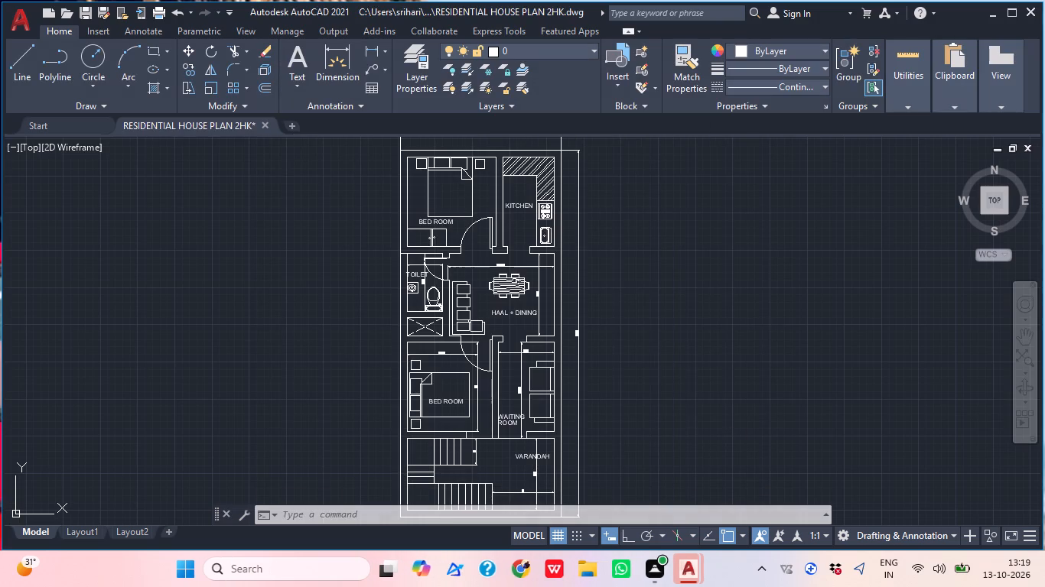
Add a horizontal linear dimension across the KITCHEN between its inner side walls, placed below the room label near the sink's upper edge.
scroll(692, 303, "down", 1)
middle_click_drag(693, 306, 672, 351)
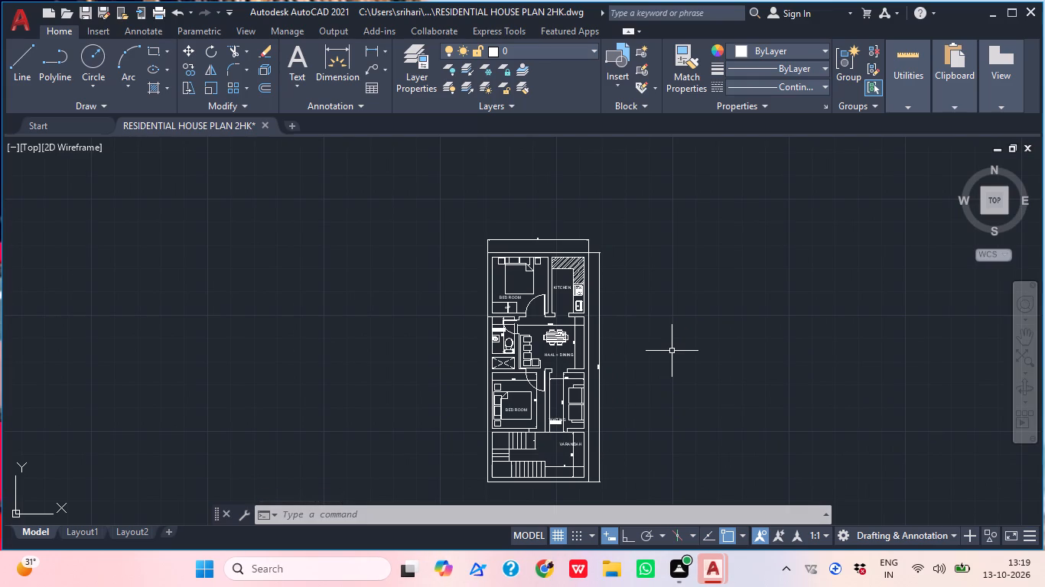
middle_click_drag(616, 339, 614, 339)
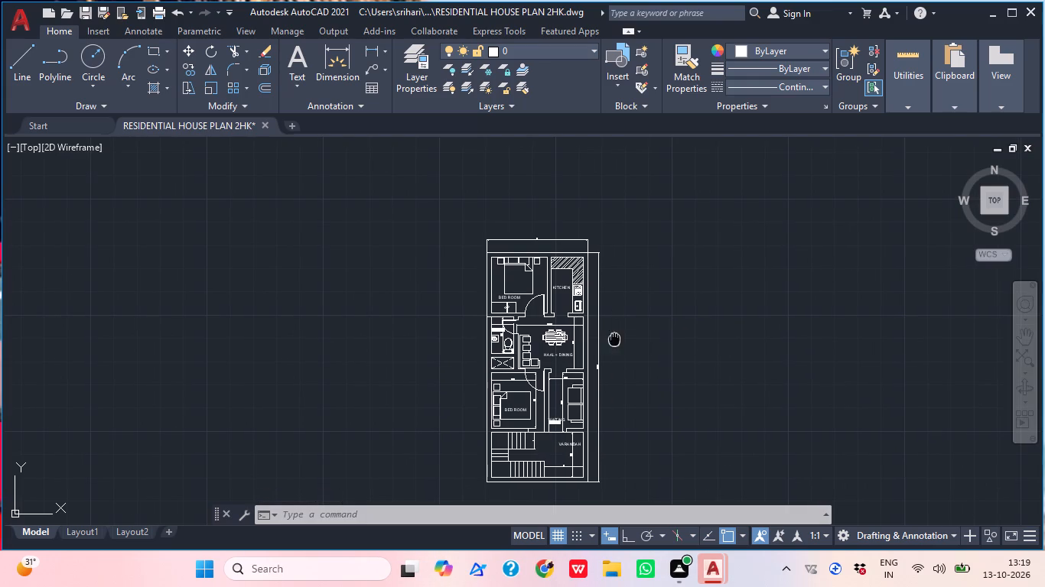
middle_click_drag(614, 339, 570, 306)
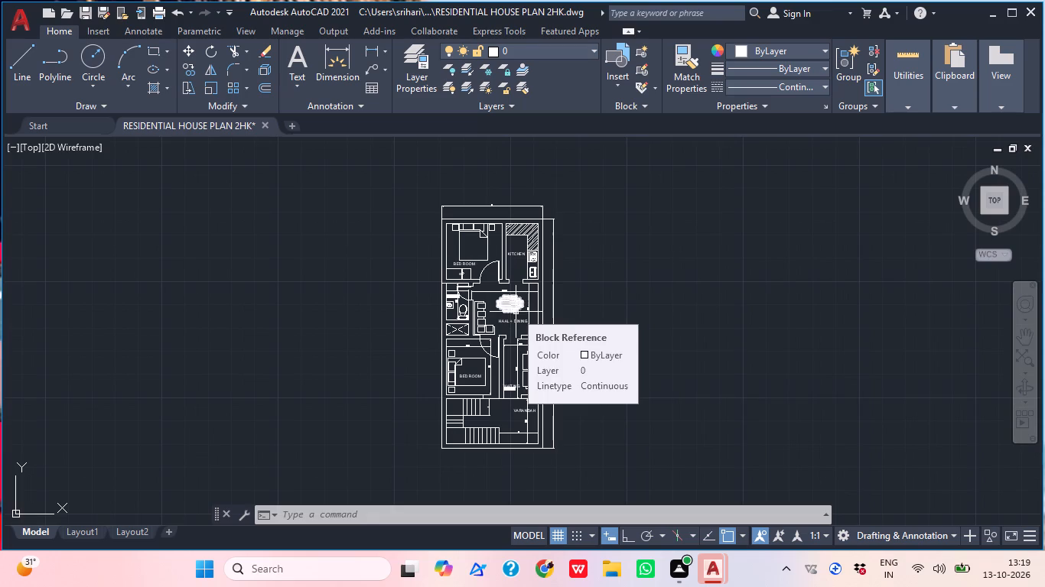
scroll(563, 248, "up", 1)
scroll(465, 258, "up", 2)
middle_click_drag(503, 276, 503, 324)
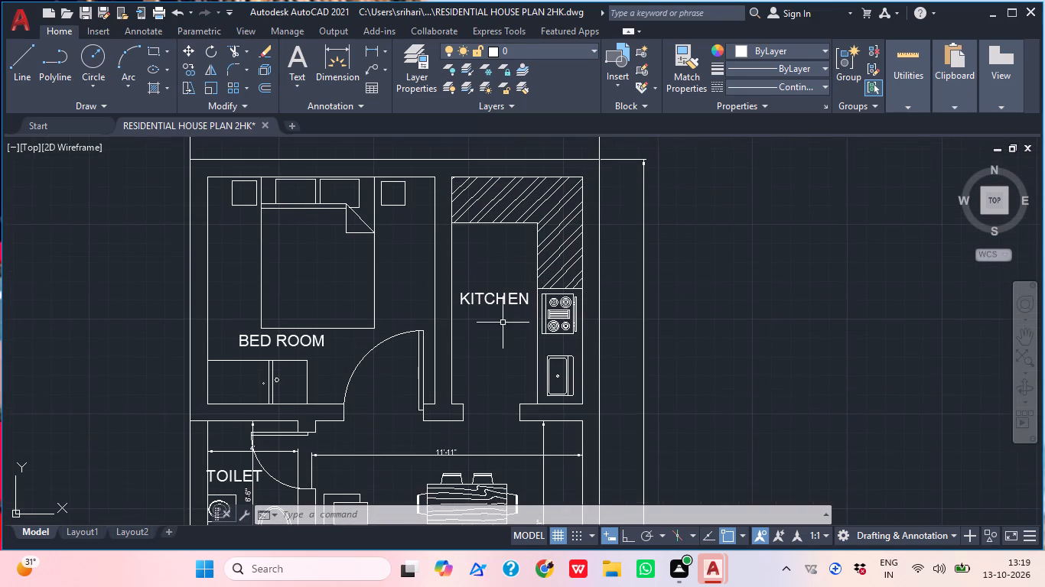
left_click(371, 53)
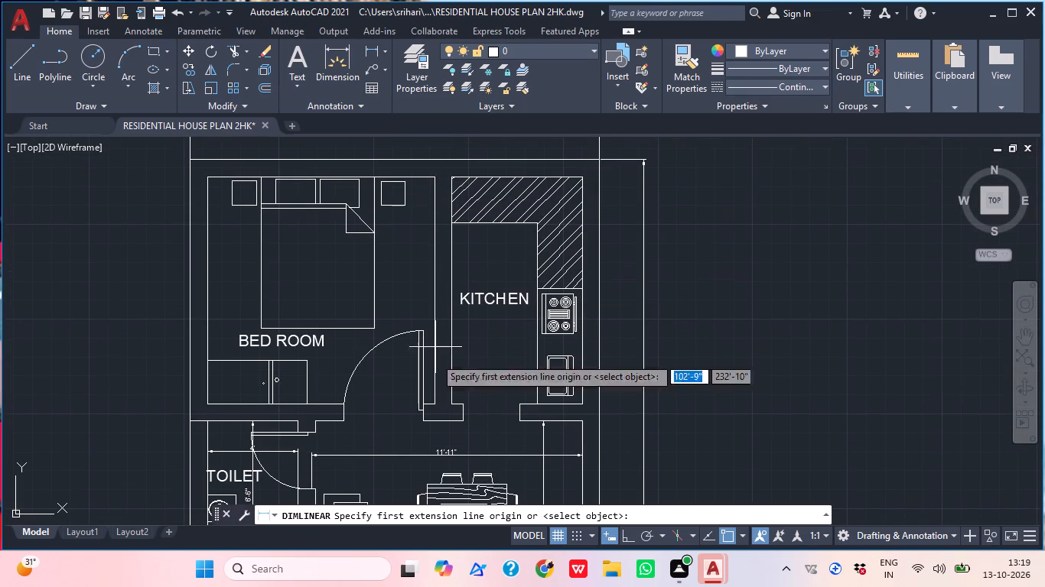
left_click(448, 401)
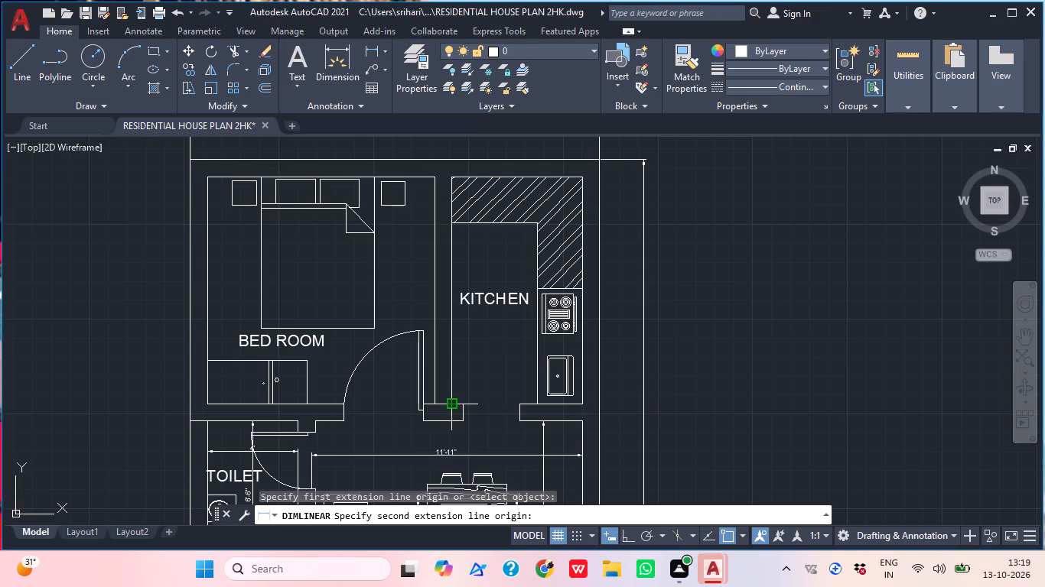
left_click(585, 404)
left_click(562, 352)
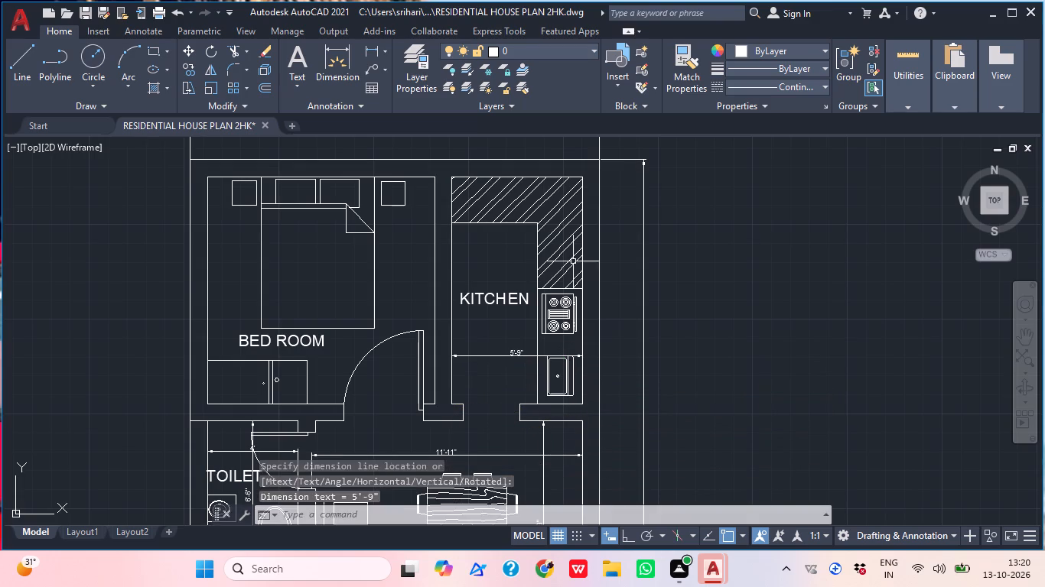
Add a vertical linear dimension between the KITCHEN's upper and lower inner right corners, placed through the middle of the room.
scroll(578, 291, "down", 1)
left_click(369, 47)
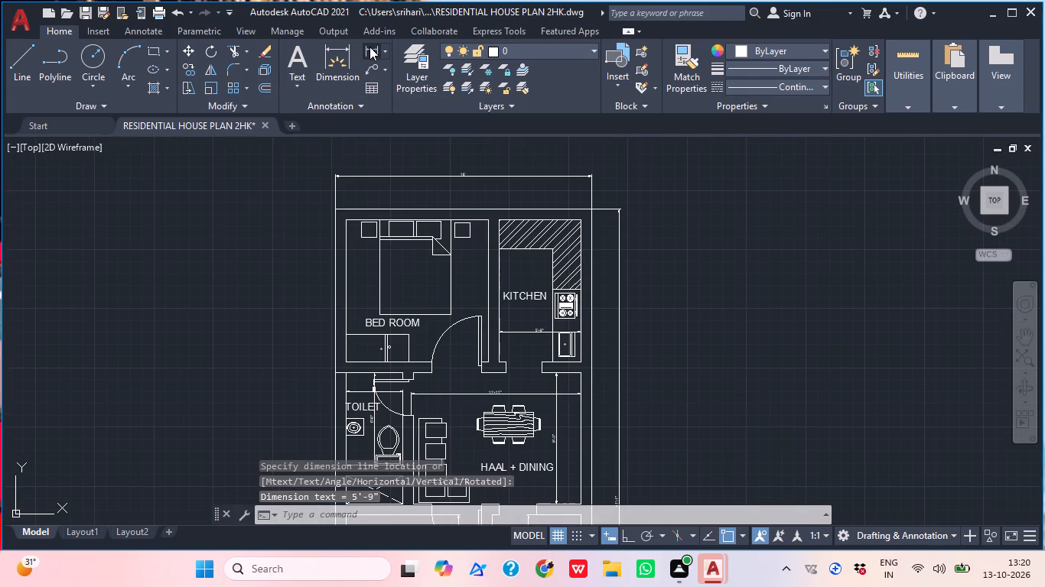
left_click(583, 220)
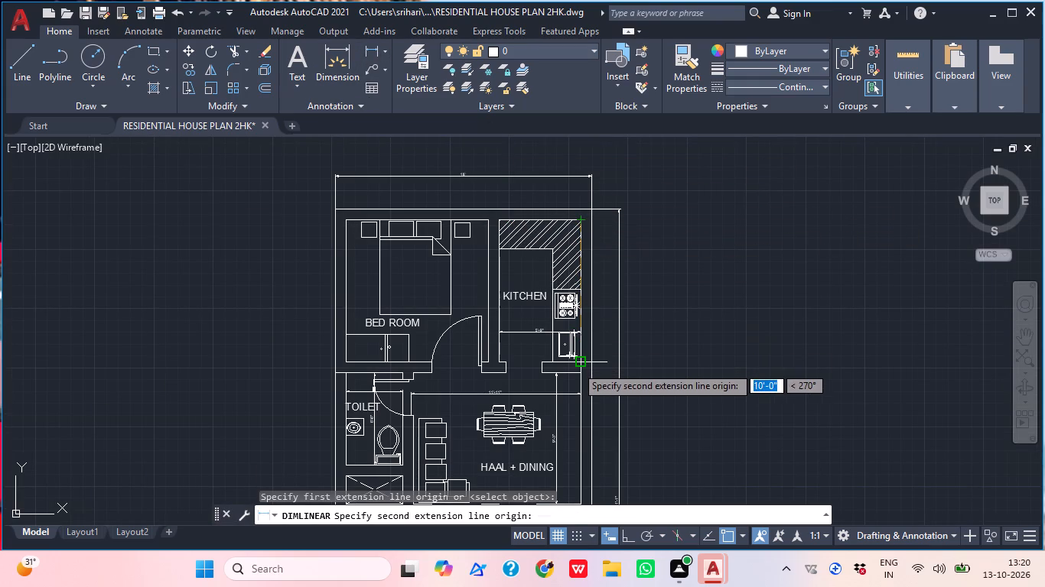
left_click(576, 366)
left_click(530, 357)
Inspect the two KITCHEN dimensions up close around the room label, stove and sink.
scroll(532, 320, "up", 1)
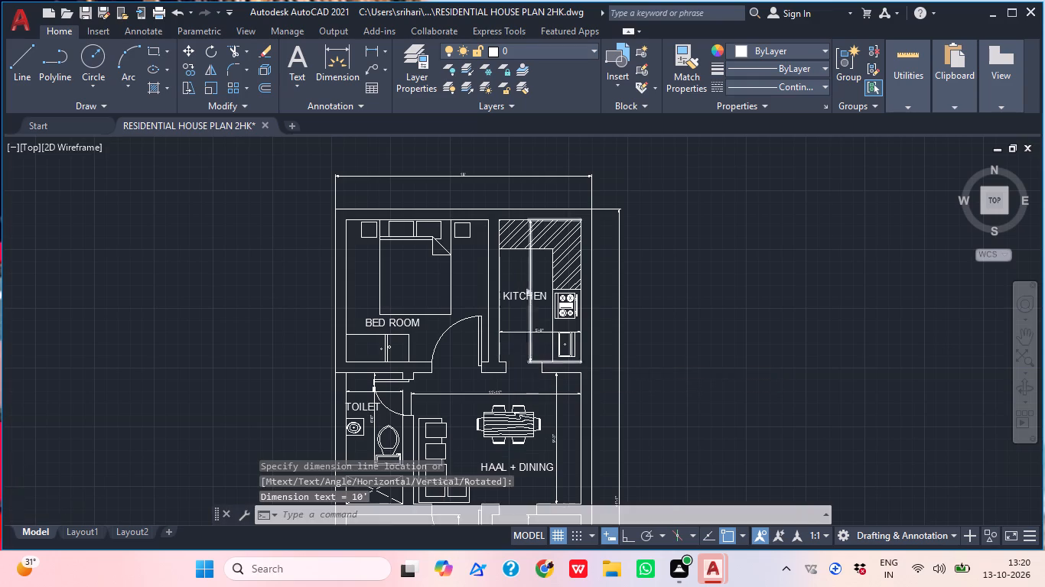
scroll(532, 320, "up", 1)
middle_click_drag(550, 302, 541, 336)
scroll(480, 324, "up", 1)
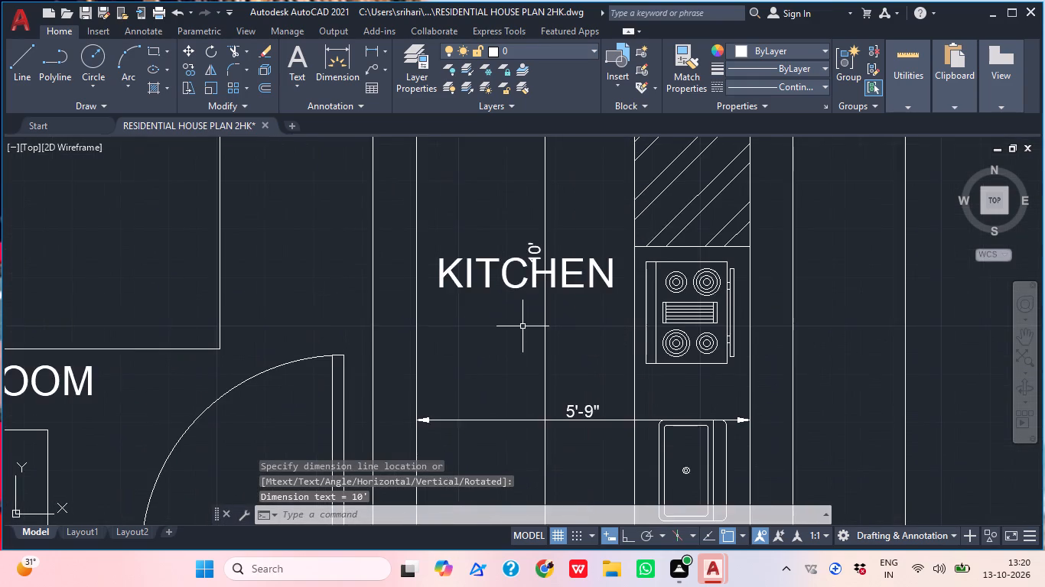
middle_click_drag(522, 326, 454, 339)
scroll(505, 336, "down", 1)
middle_click_drag(503, 339, 486, 323)
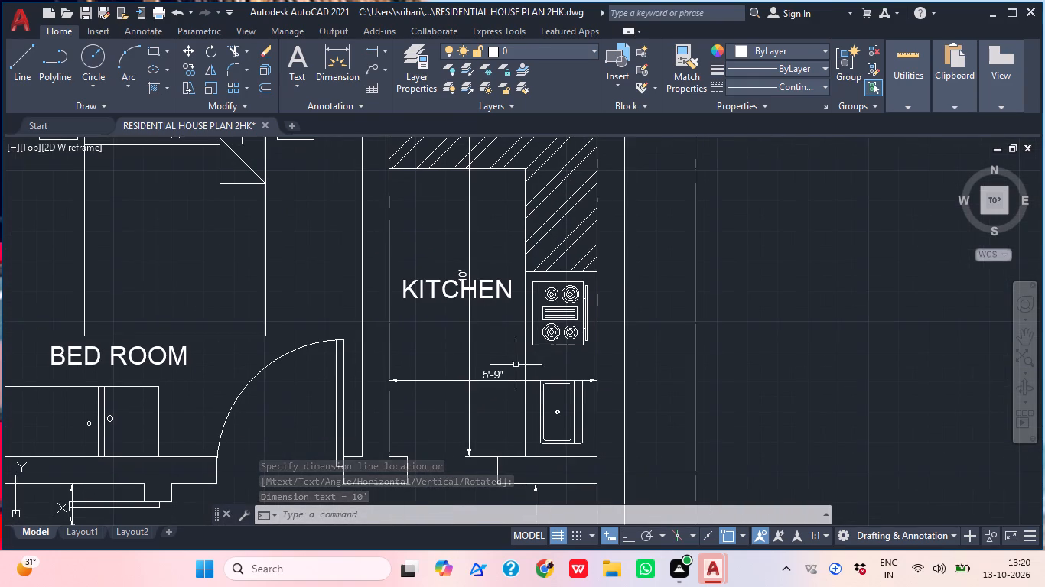
middle_click(516, 365)
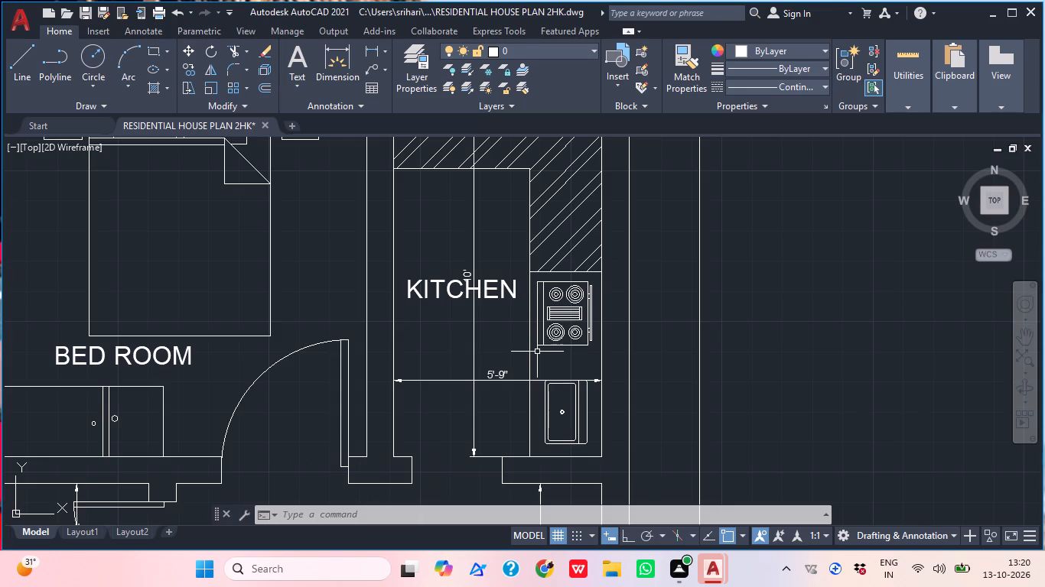
Add a horizontal linear dimension between the upper BED ROOM's two upper inner corners, placed across the bed.
scroll(523, 319, "down", 1)
middle_click_drag(523, 319, 557, 336)
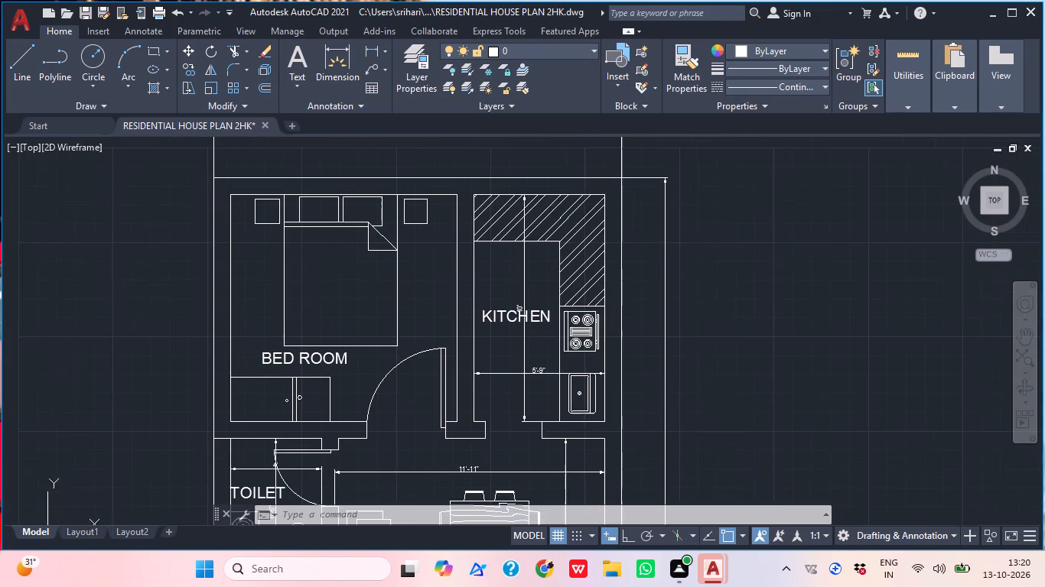
middle_click_drag(557, 336, 557, 334)
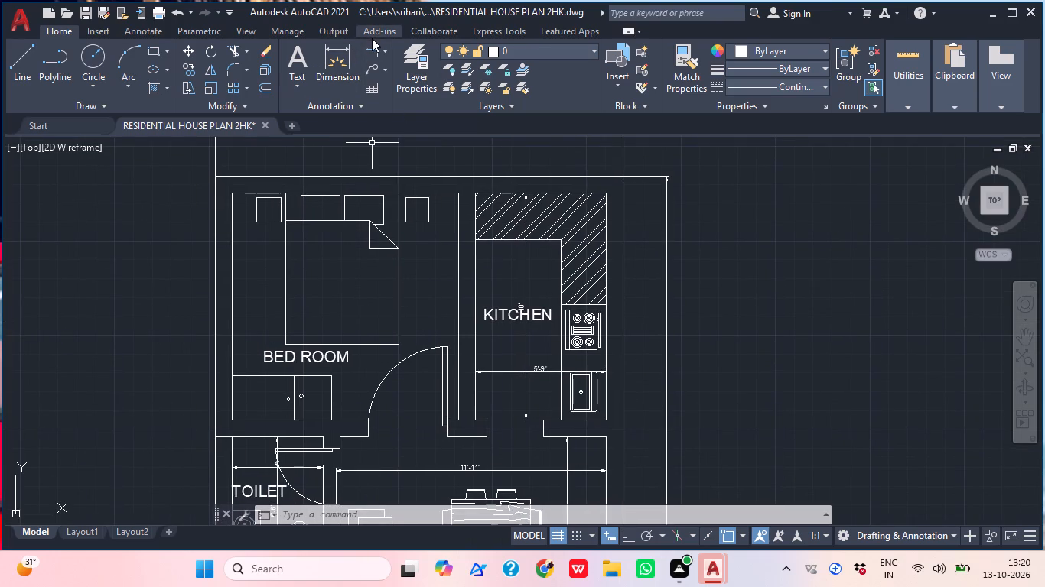
left_click(366, 47)
left_click(236, 190)
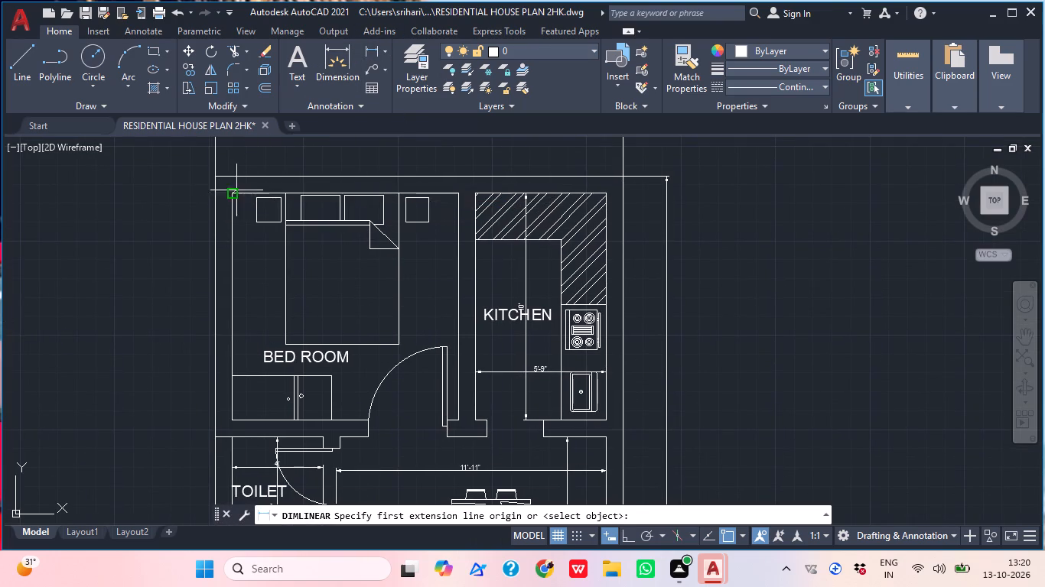
left_click(454, 196)
left_click(462, 284)
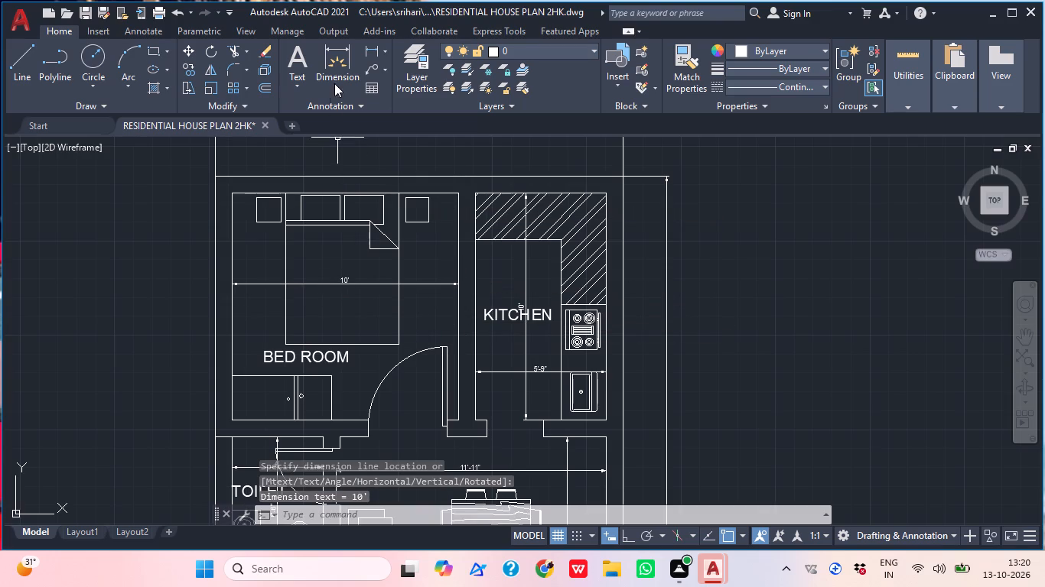
Add a vertical linear dimension between the upper BED ROOM's upper and lower inner left corners, placed just inside the left wall.
left_click(369, 45)
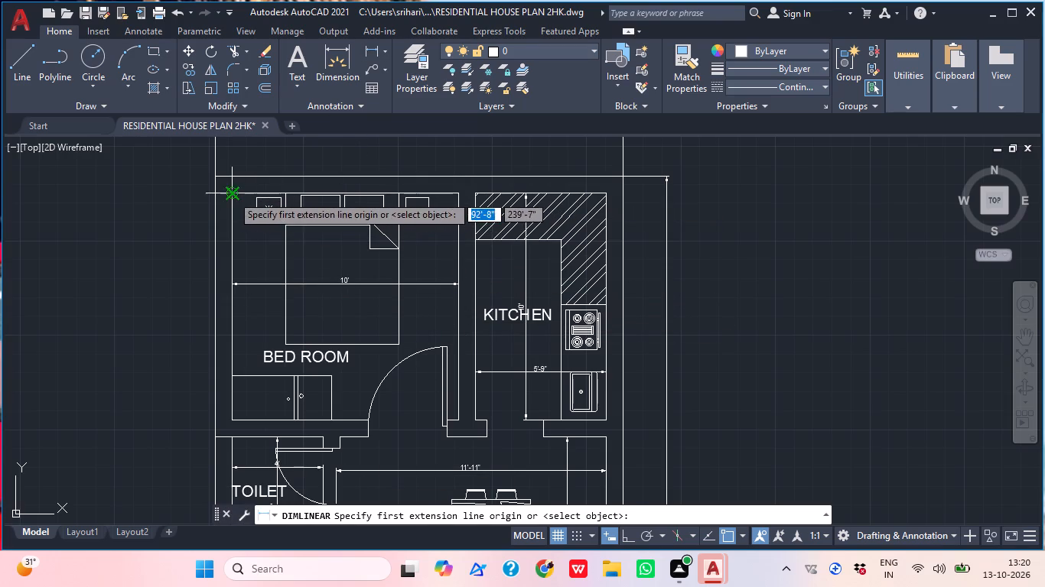
left_click(232, 195)
left_click(231, 420)
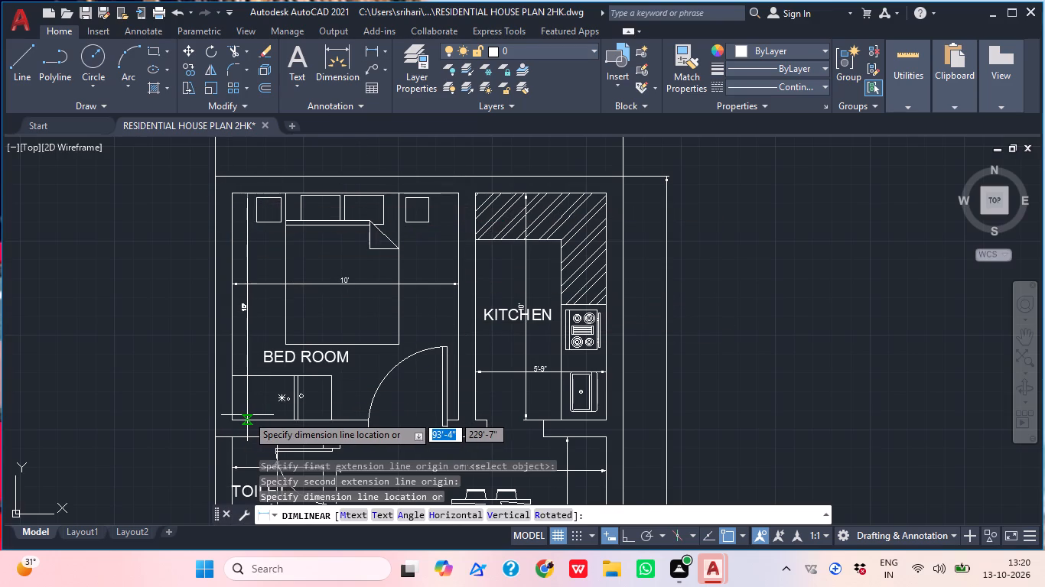
left_click(259, 417)
Review the dimensioned plan from the upper BED ROOM and KITCHEN down to the WAITING ROOM for missing room dimensions.
middle_click_drag(298, 392, 355, 313)
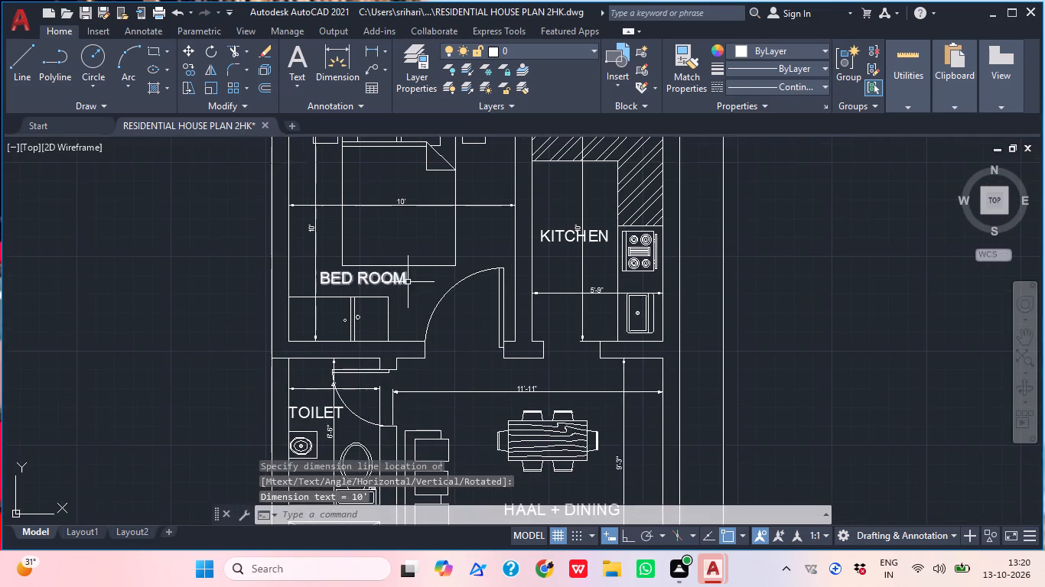
middle_click_drag(438, 355, 467, 308)
scroll(467, 311, "down", 1)
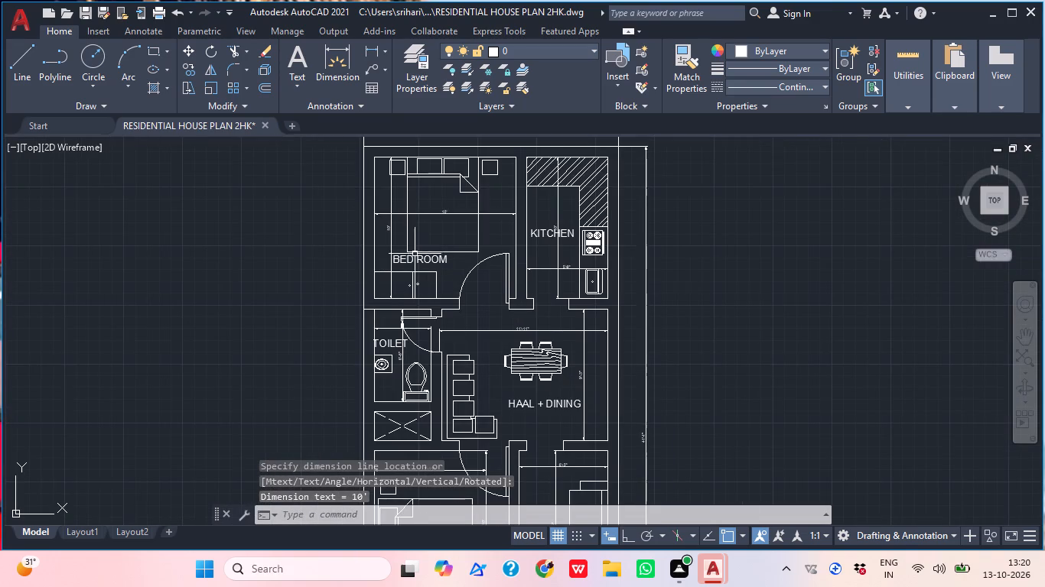
scroll(391, 209, "up", 2)
scroll(392, 209, "down", 3)
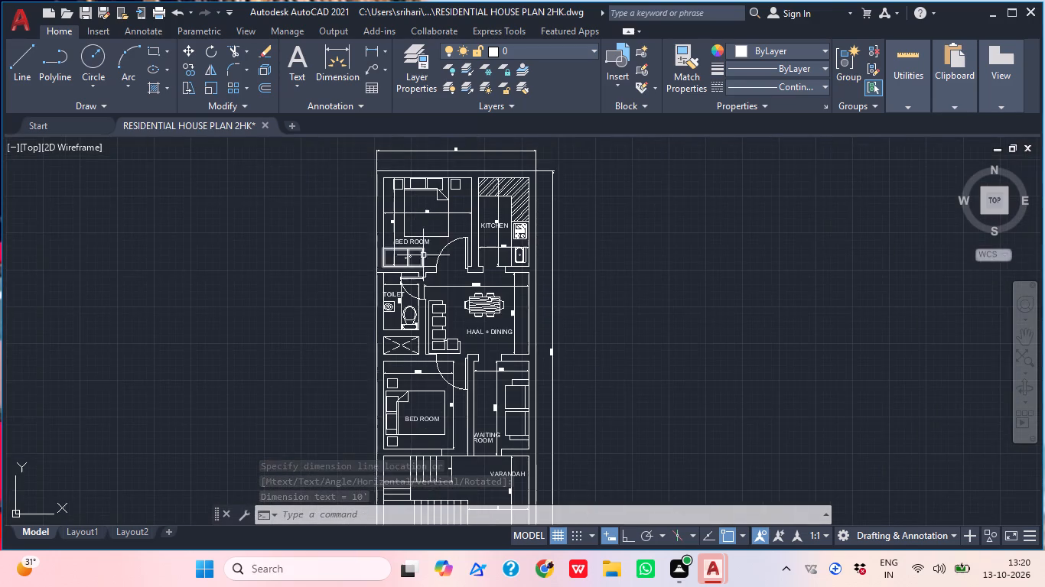
middle_click_drag(440, 276, 418, 235)
scroll(424, 303, "up", 1)
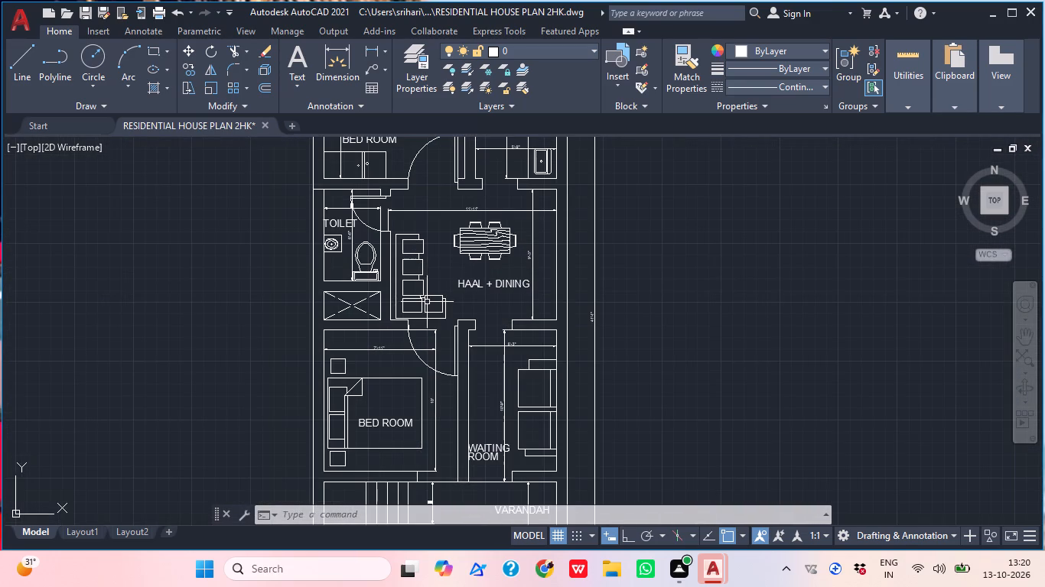
middle_click_drag(437, 273, 435, 348)
middle_click_drag(435, 348, 442, 306)
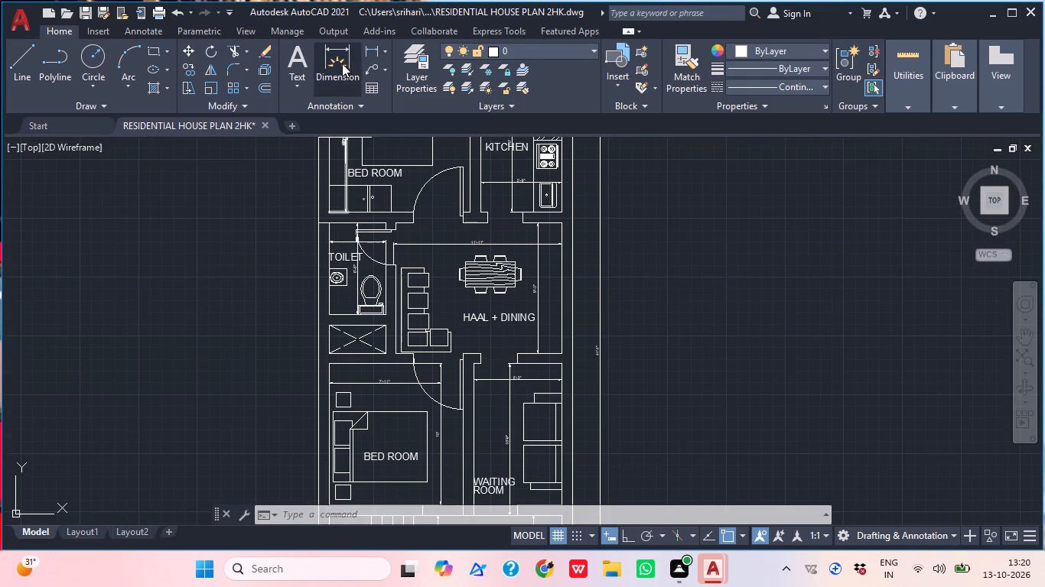
Add a horizontal linear dimension between the TOILET's two lower corners, placed in the gap above the crossed rectangle.
left_click(369, 48)
scroll(341, 330, "up", 2)
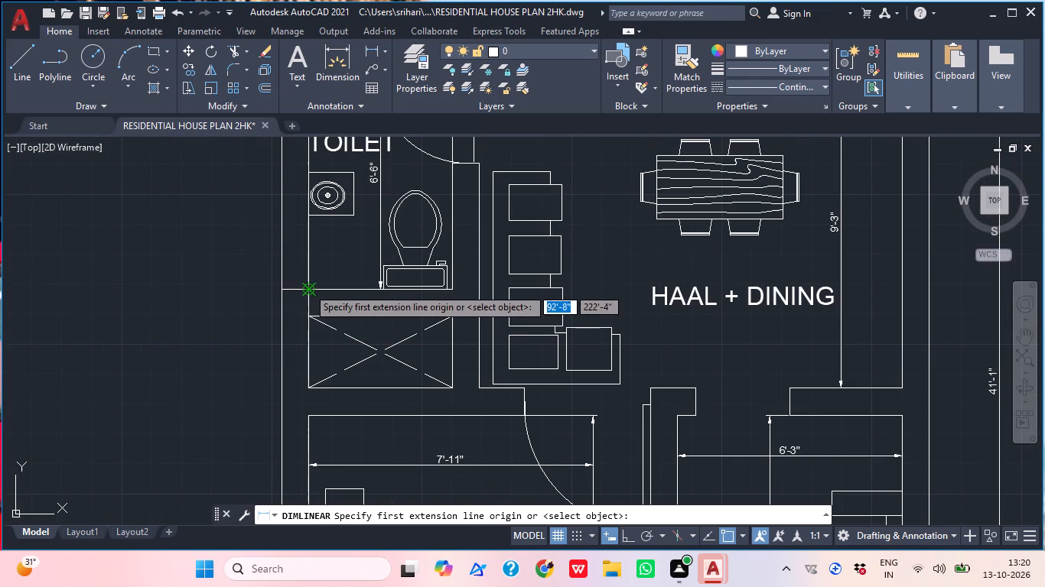
left_click(308, 287)
left_click(454, 291)
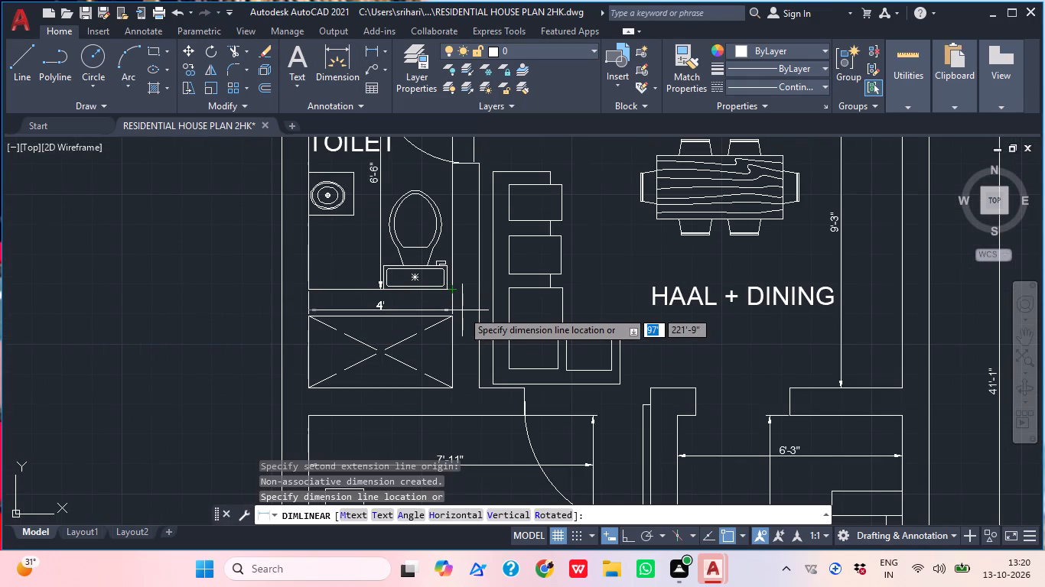
left_click(462, 310)
Add single-line text "ots" about 5" high, unrotated, in the upper left part of the crossed rectangle below the TOILET.
middle_click_drag(503, 369, 519, 273)
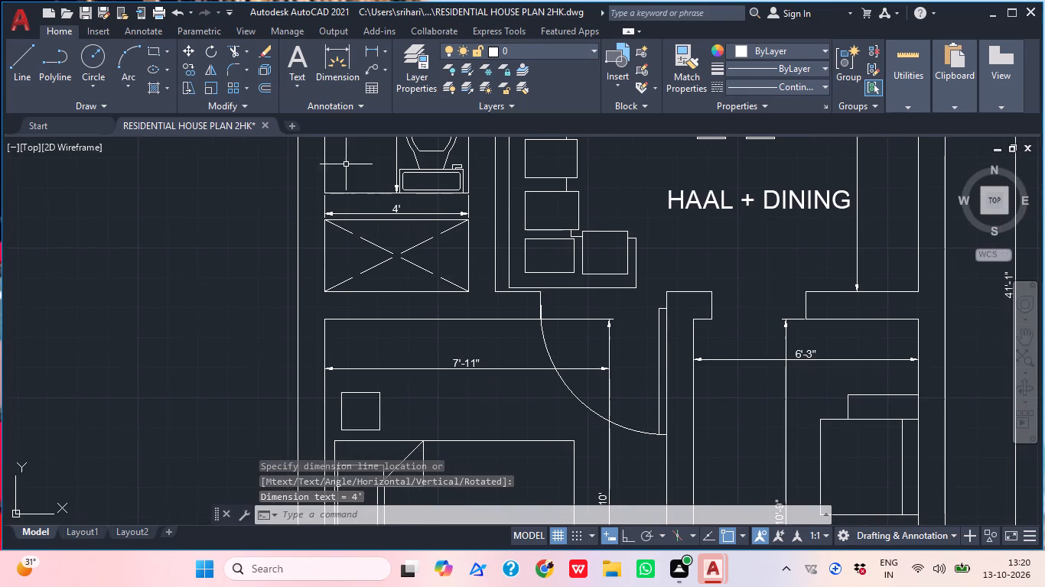
type("TEXT")
key("space")
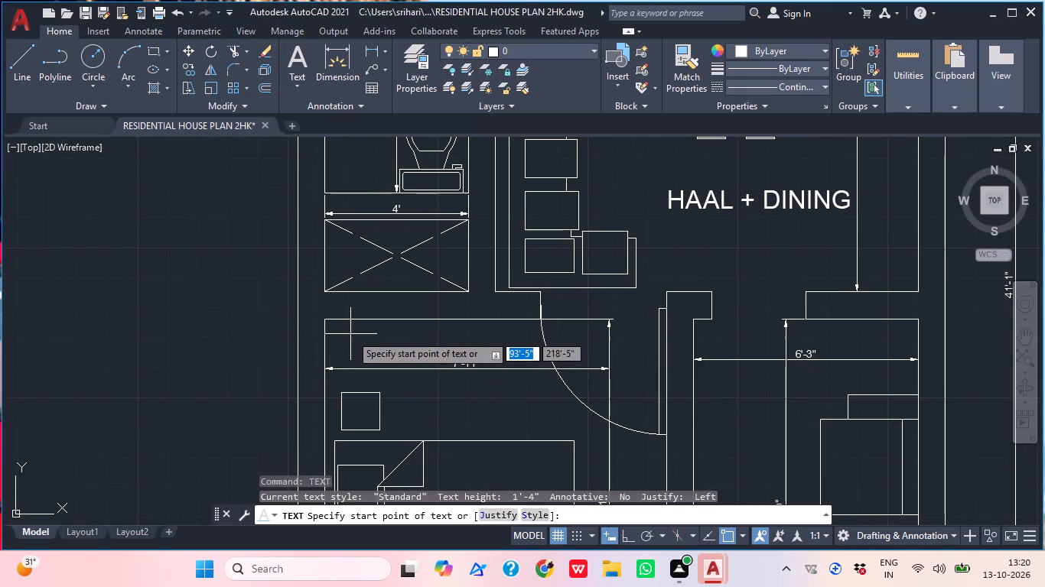
scroll(338, 224, "up", 3)
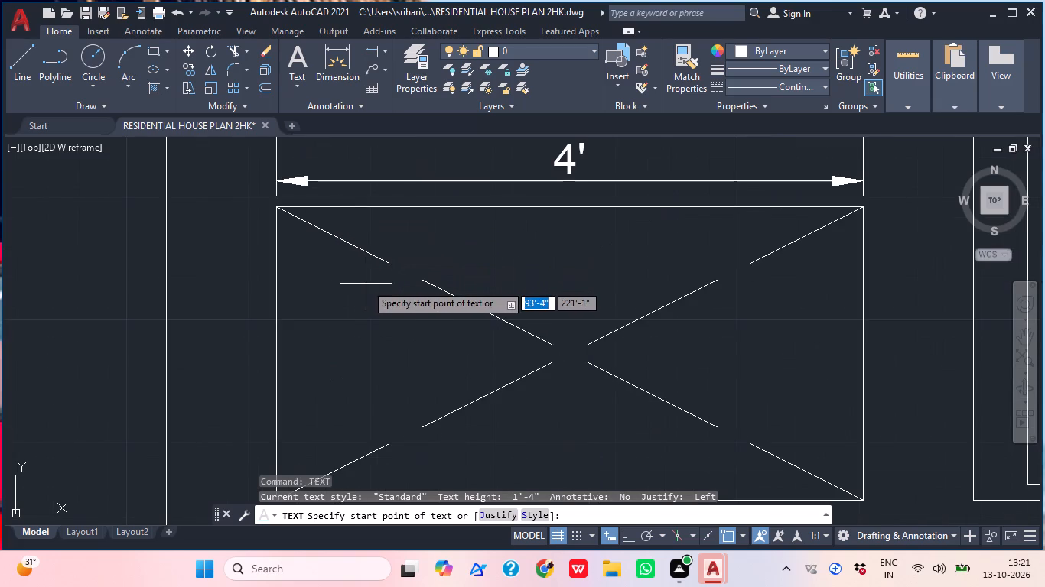
left_click(365, 290)
middle_click_drag(369, 264, 369, 256)
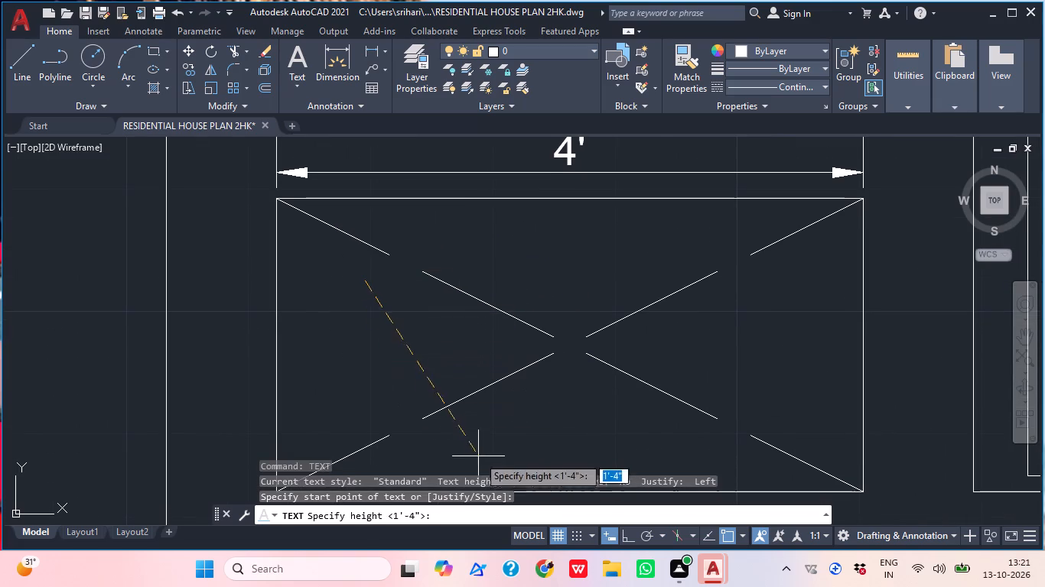
left_click(627, 537)
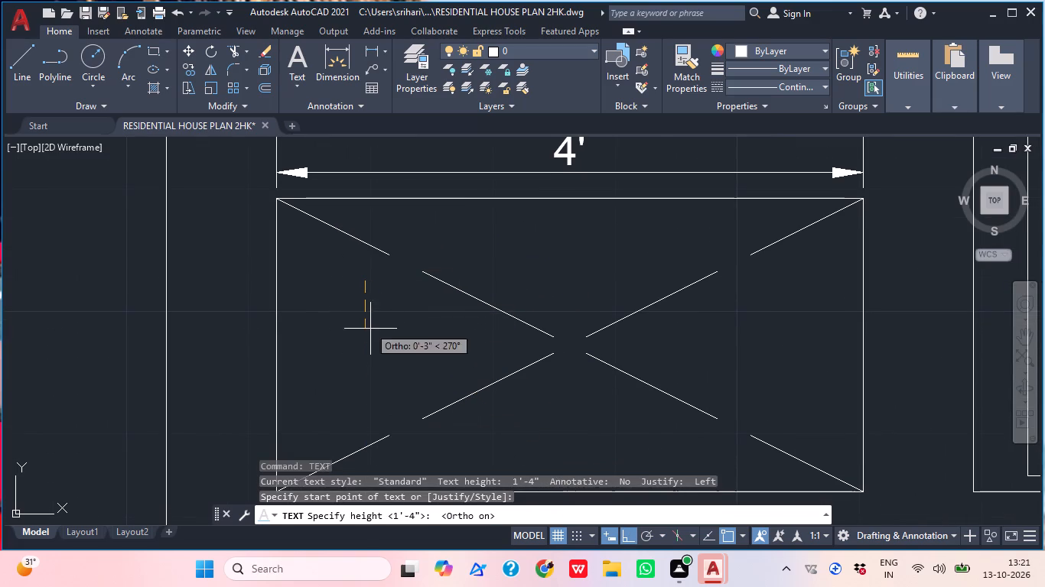
left_click(367, 342)
left_click(407, 297)
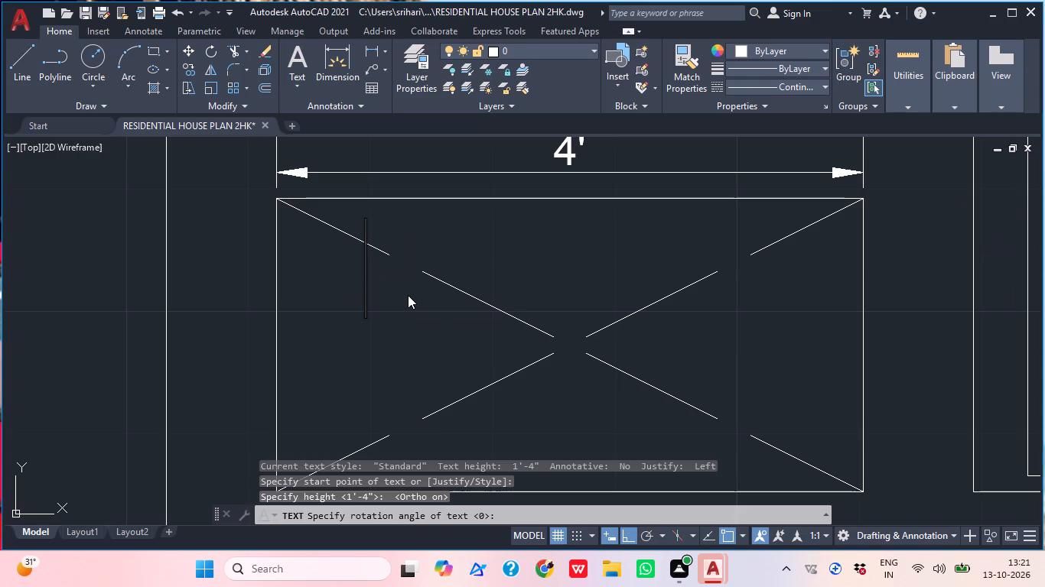
type("ots")
left_click(517, 276)
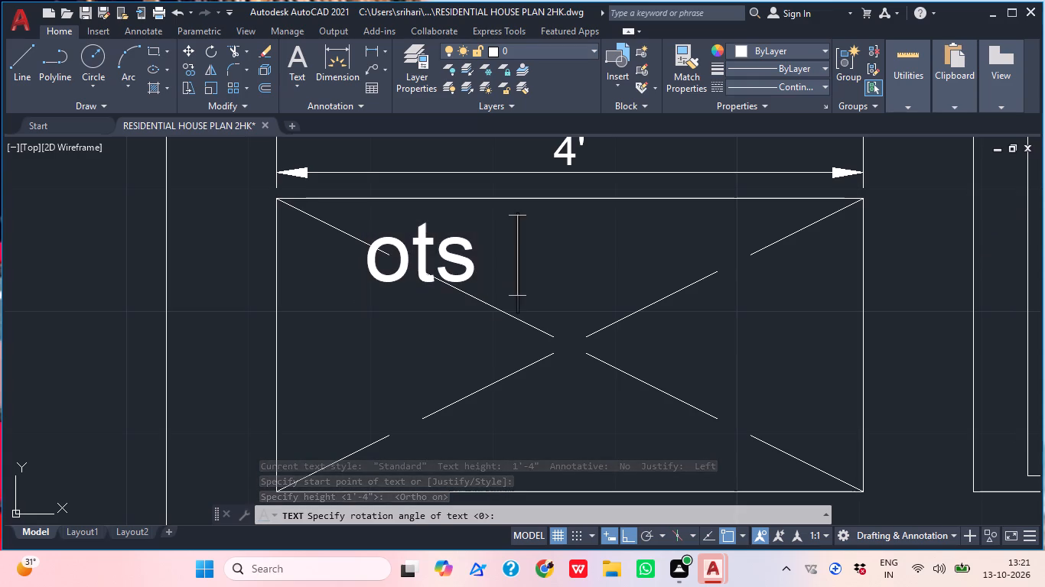
key("Escape")
Move the "ots" label down to the left of the crossing point in the crossed rectangle.
left_click(462, 260)
left_click(461, 260)
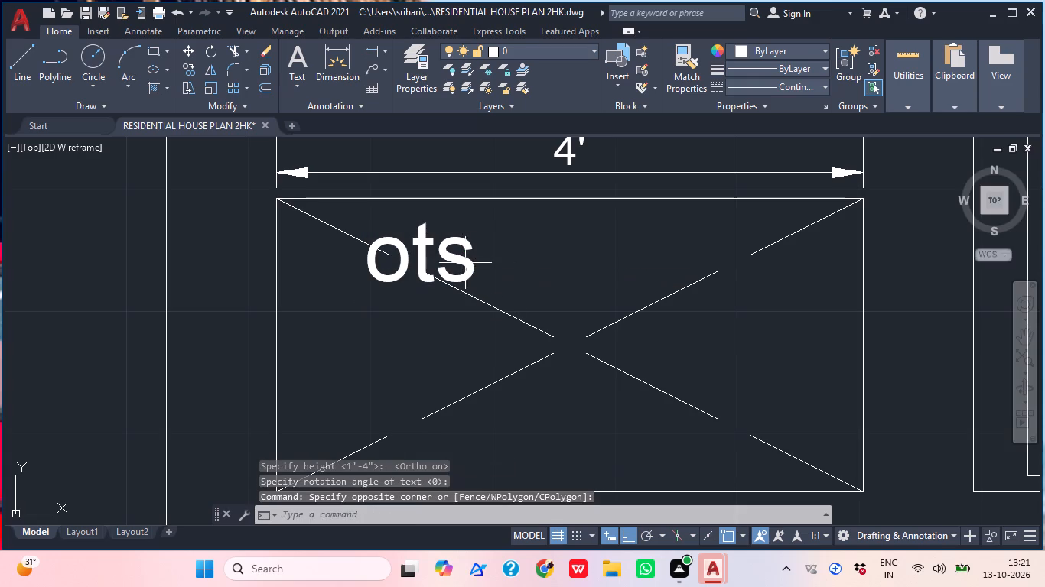
left_click(482, 261)
left_click(439, 250)
key("m")
key("space")
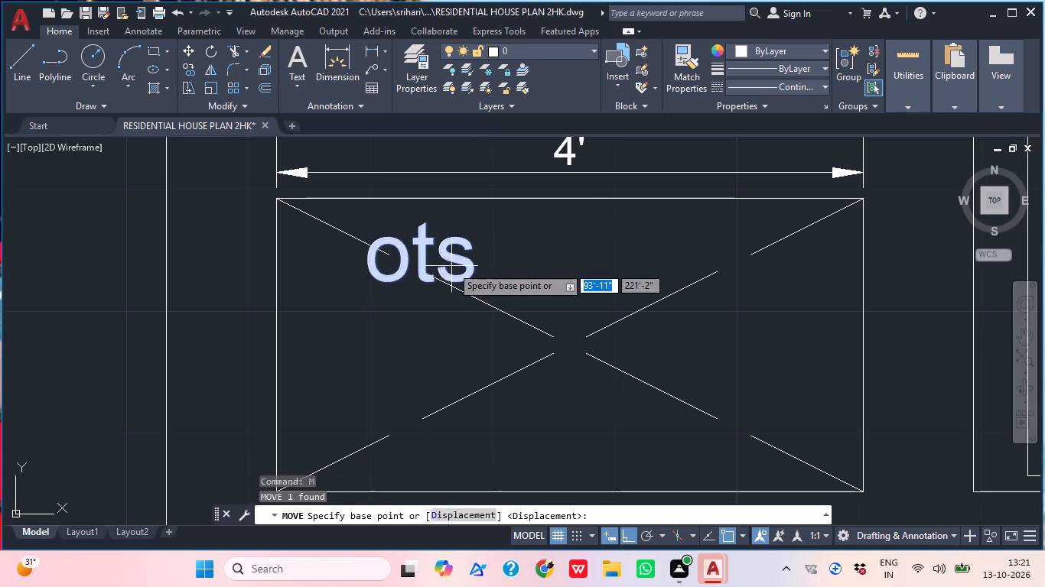
left_click(451, 266)
left_click(435, 362)
scroll(515, 323, "down", 1)
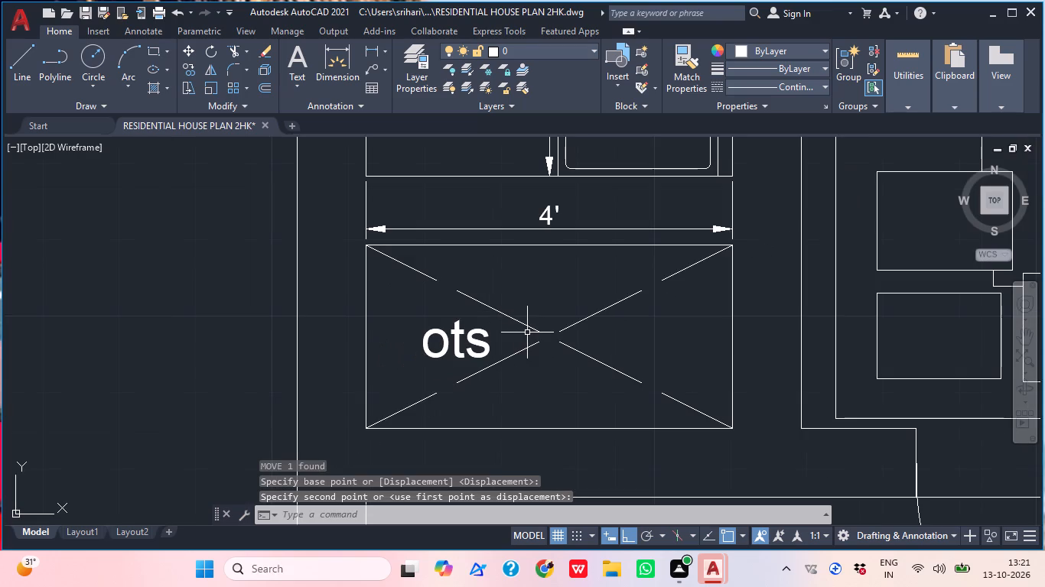
key("Escape")
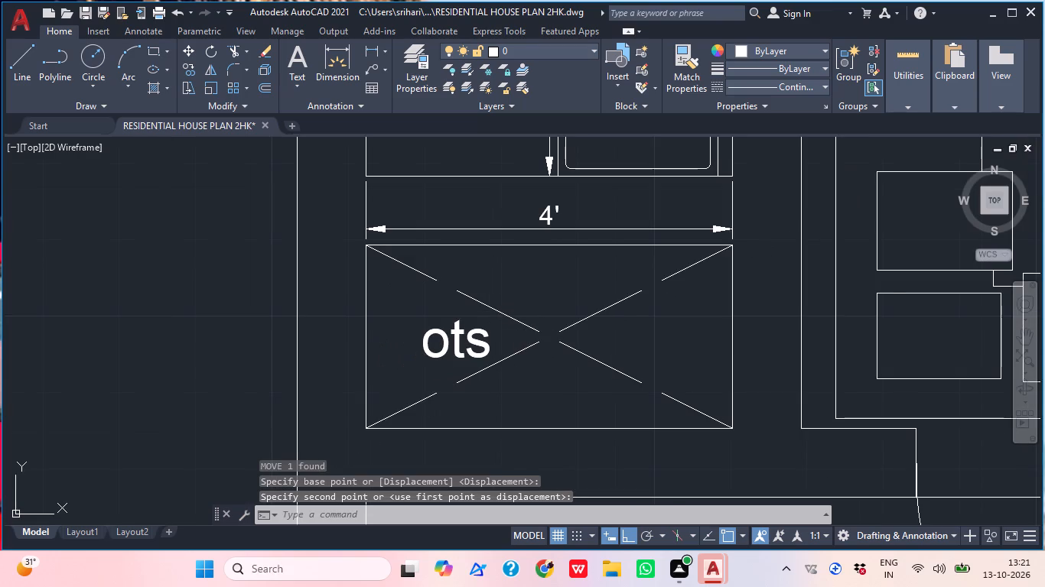
Draw a leader from inside the crossed rectangle about 1'-10" down into the lower BED ROOM, ending about 8" to the left.
scroll(527, 332, "down", 1)
middle_click(527, 332)
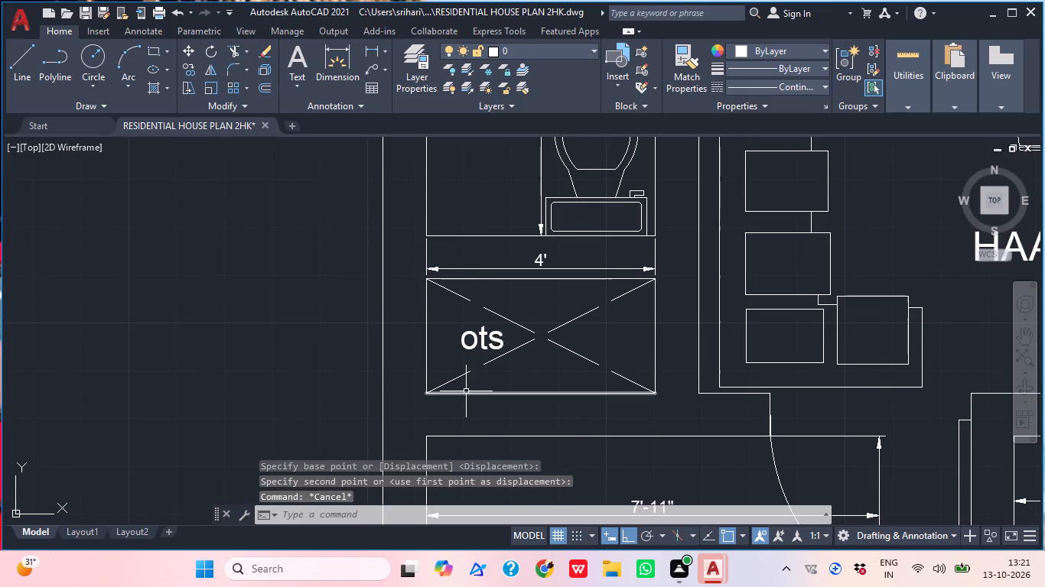
type("l")
key("space")
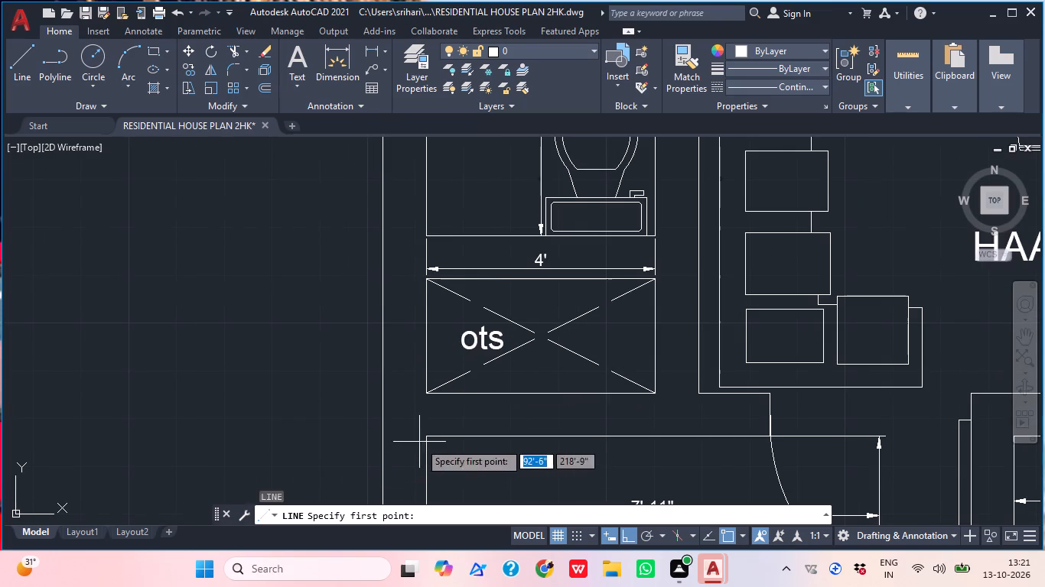
left_click(503, 375)
middle_click_drag(508, 442, 507, 396)
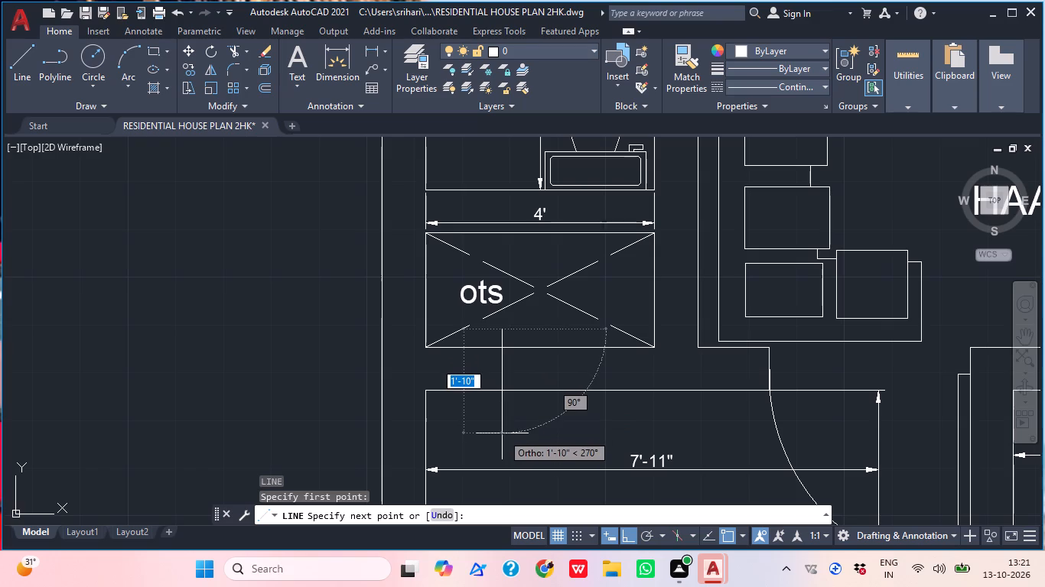
left_click(502, 436)
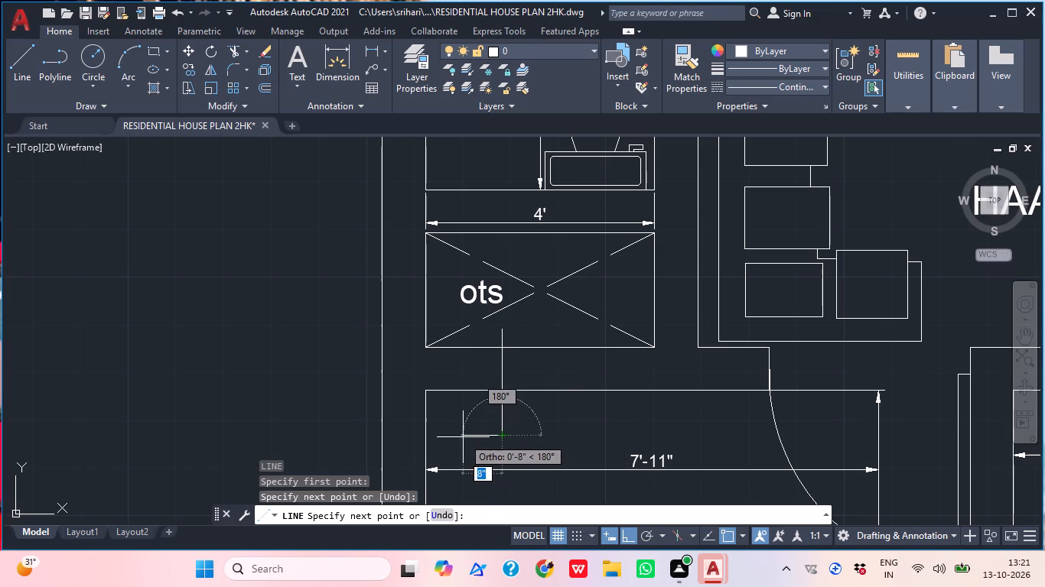
left_click(463, 437)
key("Escape")
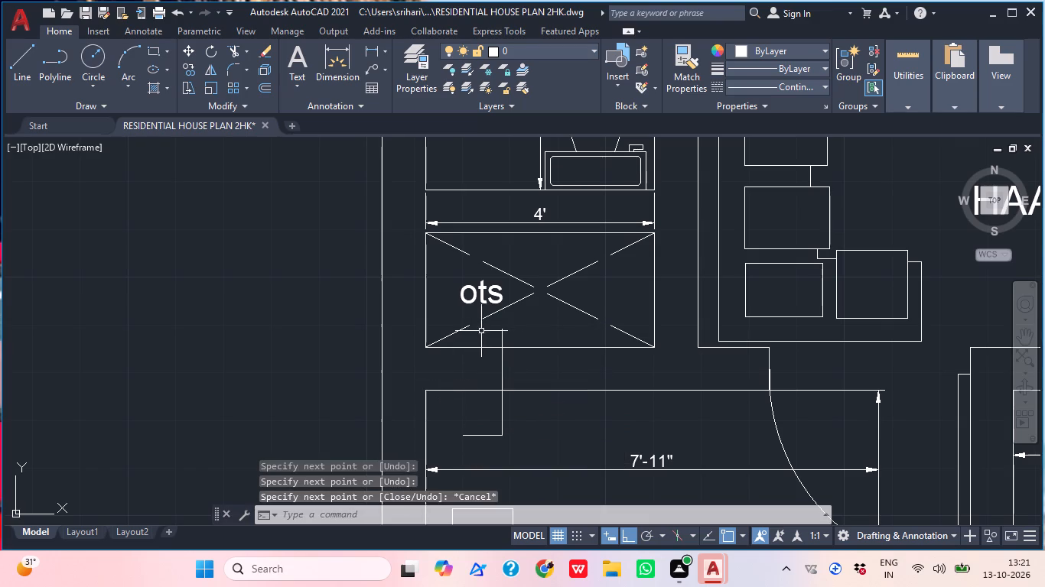
Copy the "ots" label to the leader's left end in the lower BED ROOM's upper left corner, with ortho off.
left_click(472, 293)
key("c")
key("o")
key("p")
key("space")
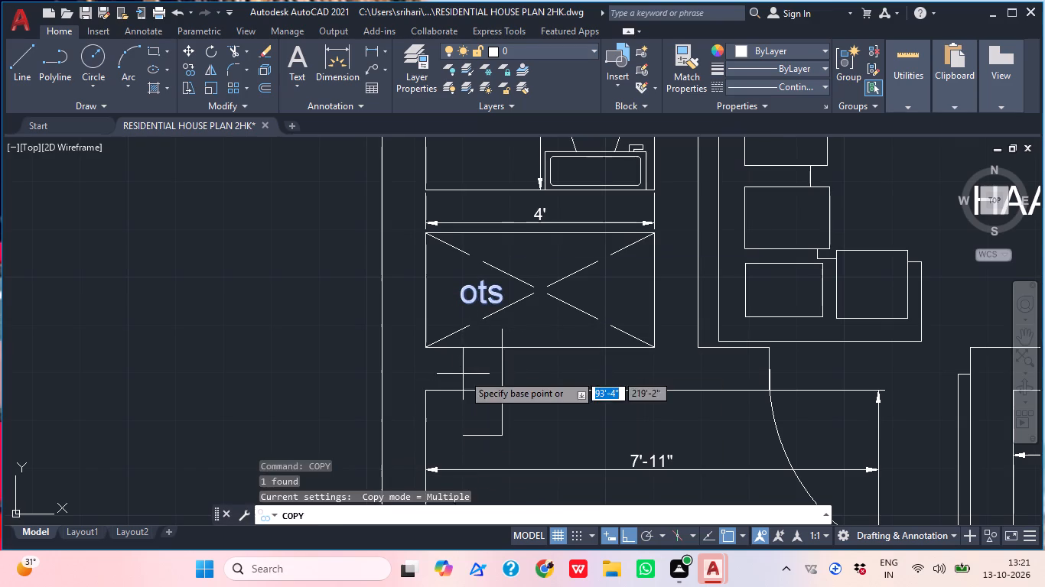
left_click(482, 286)
middle_click_drag(455, 452, 480, 352)
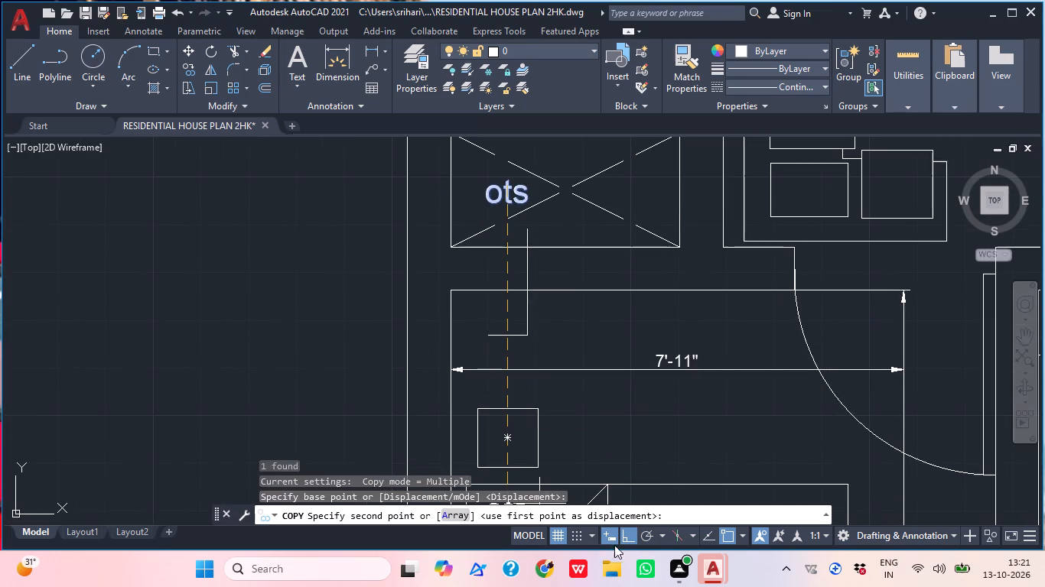
left_click(627, 540)
scroll(421, 329, "up", 2)
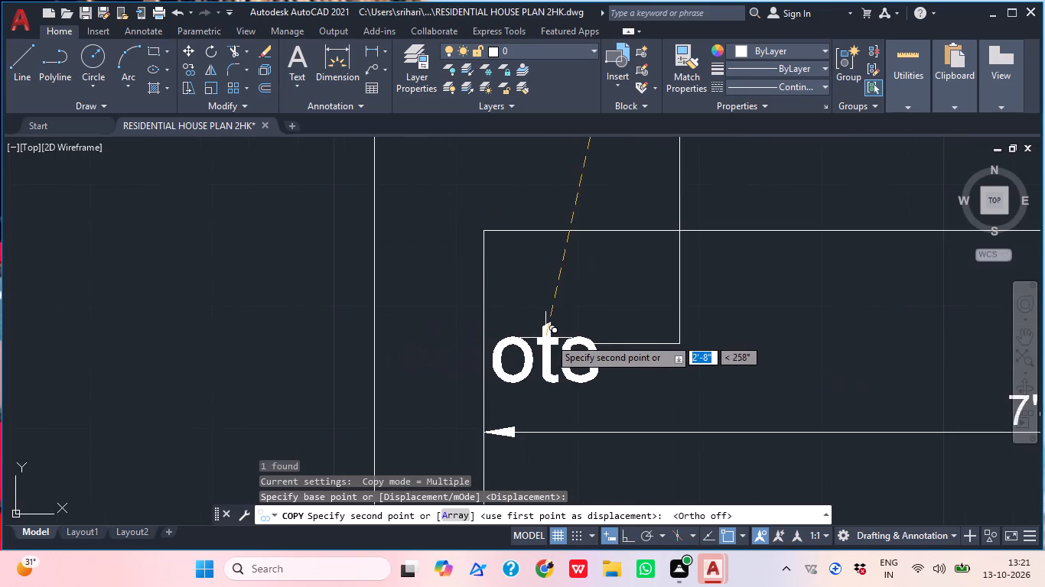
left_click(551, 322)
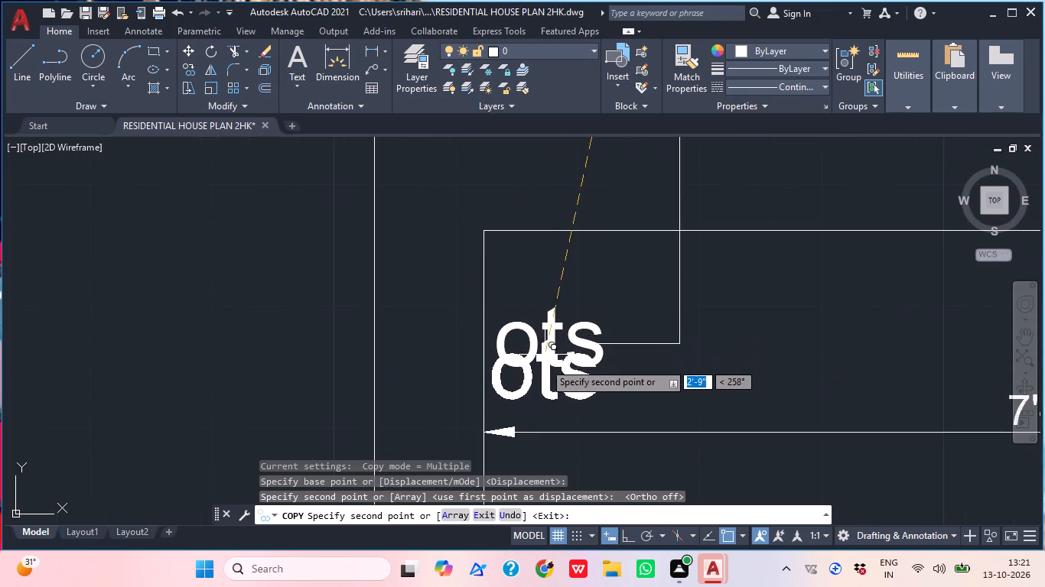
key("Escape")
Change the copied label at the leader's end to read 2'.
double_click(553, 320)
double_click(553, 320)
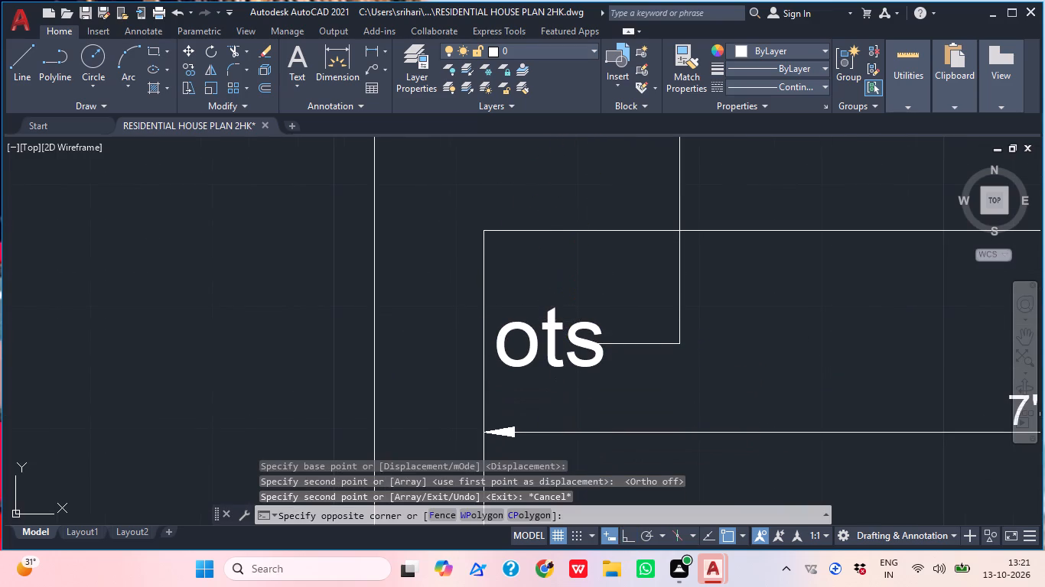
left_click(555, 322)
double_click(552, 322)
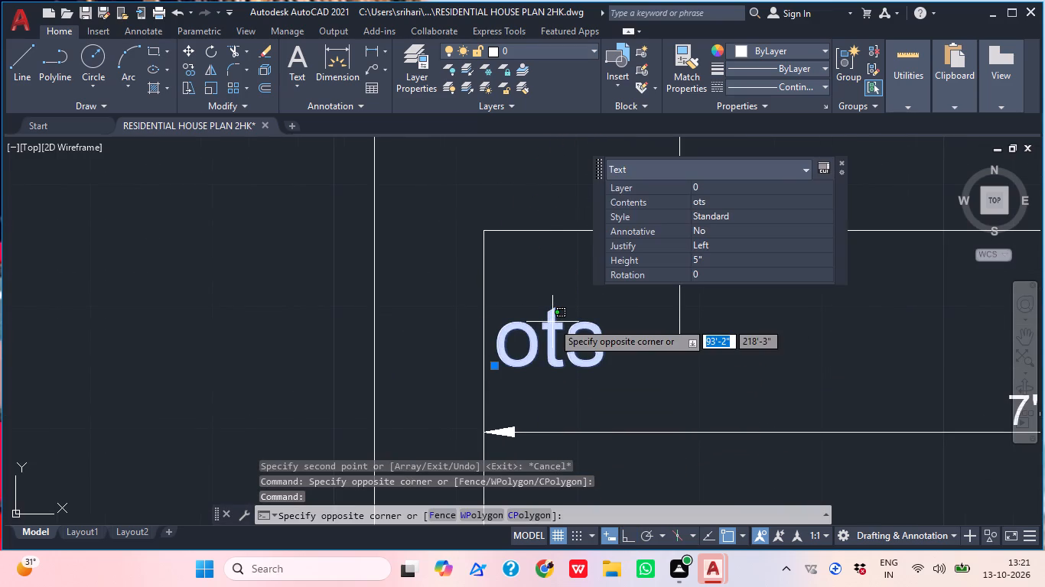
double_click(552, 322)
key("Escape")
double_click(552, 322)
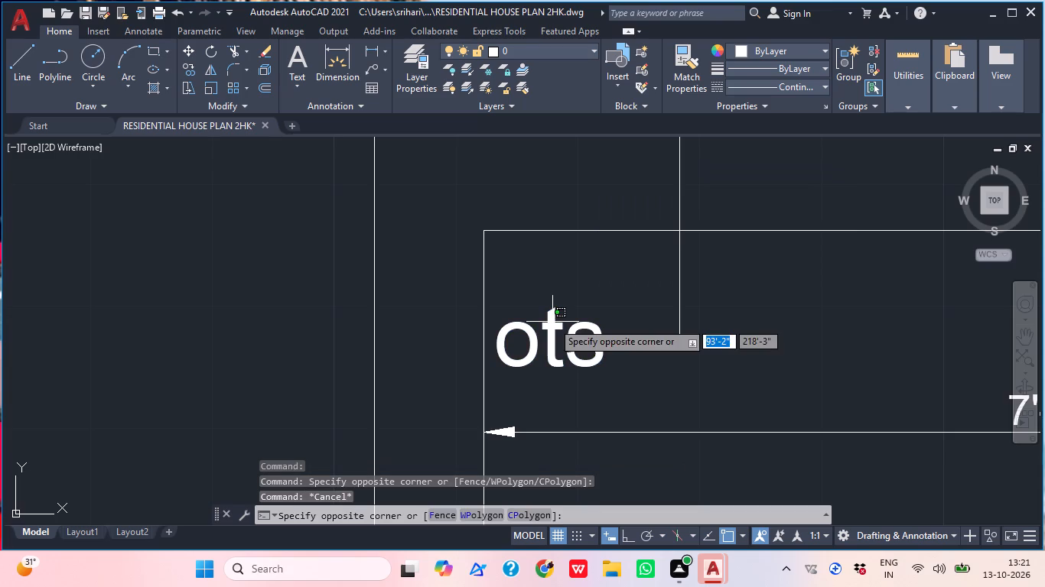
left_click(551, 330)
key("Escape")
left_click(554, 325)
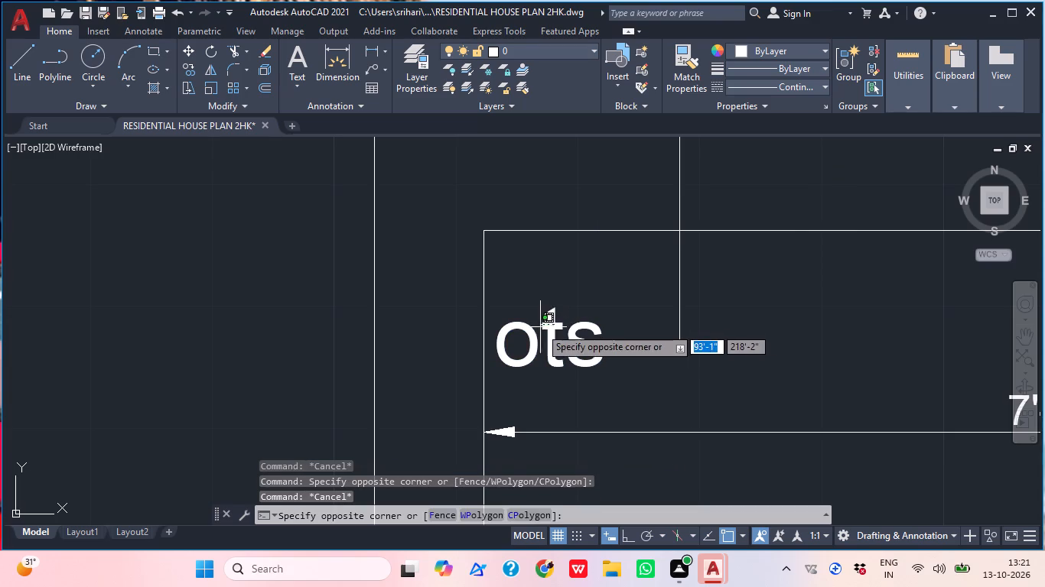
left_click(507, 341)
double_click(509, 324)
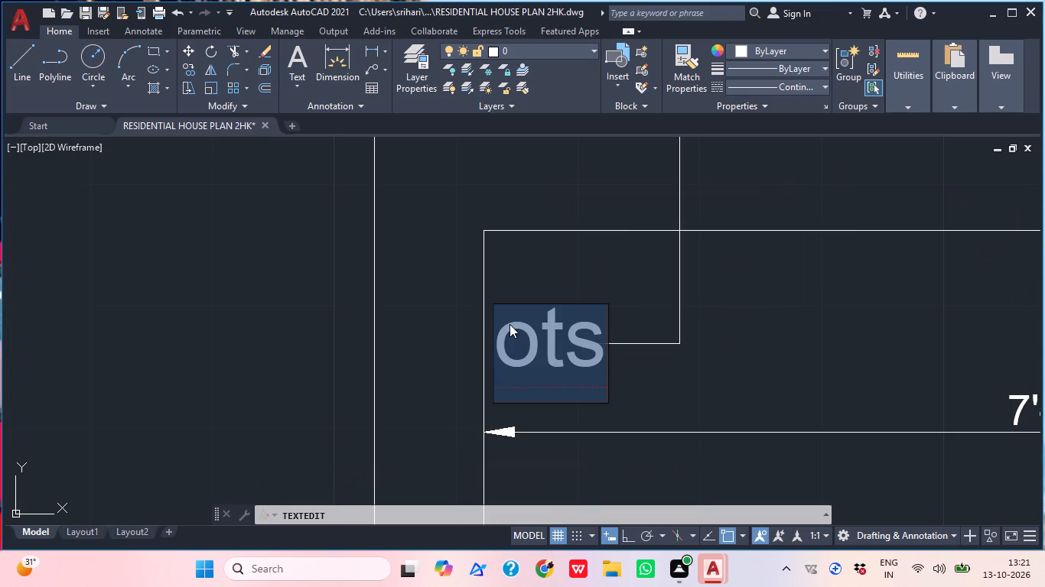
type("2'")
left_click(634, 333)
middle_click_drag(626, 377, 513, 462)
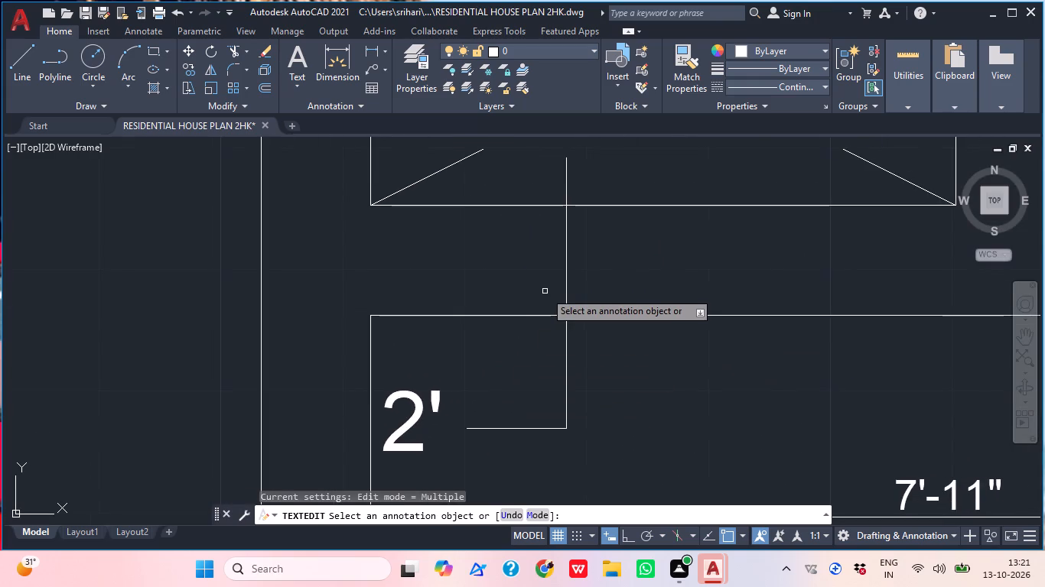
key("grave")
scroll(527, 293, "down", 3)
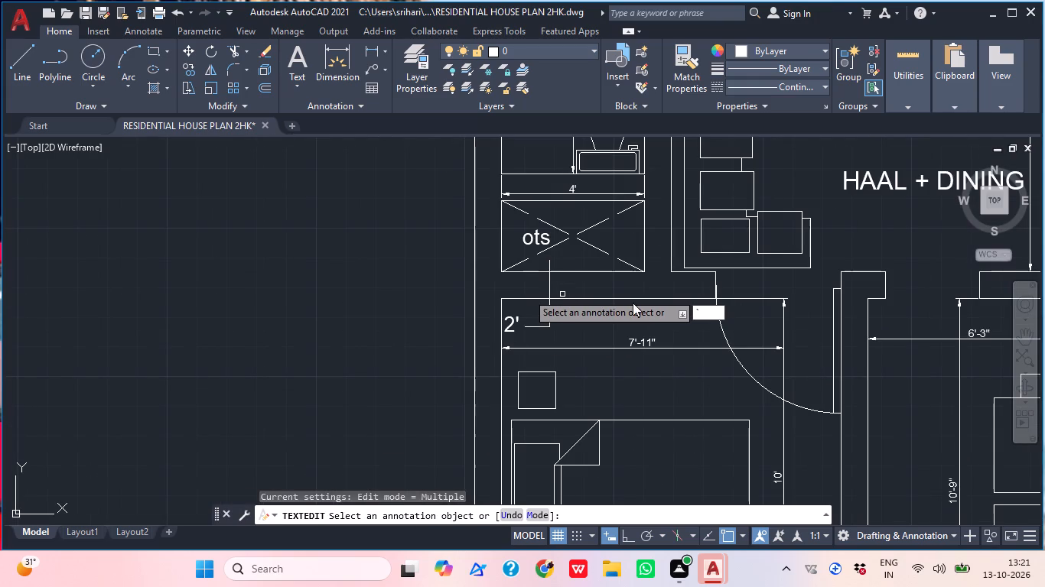
key("grave")
middle_click_drag(617, 326, 550, 384)
key("grave")
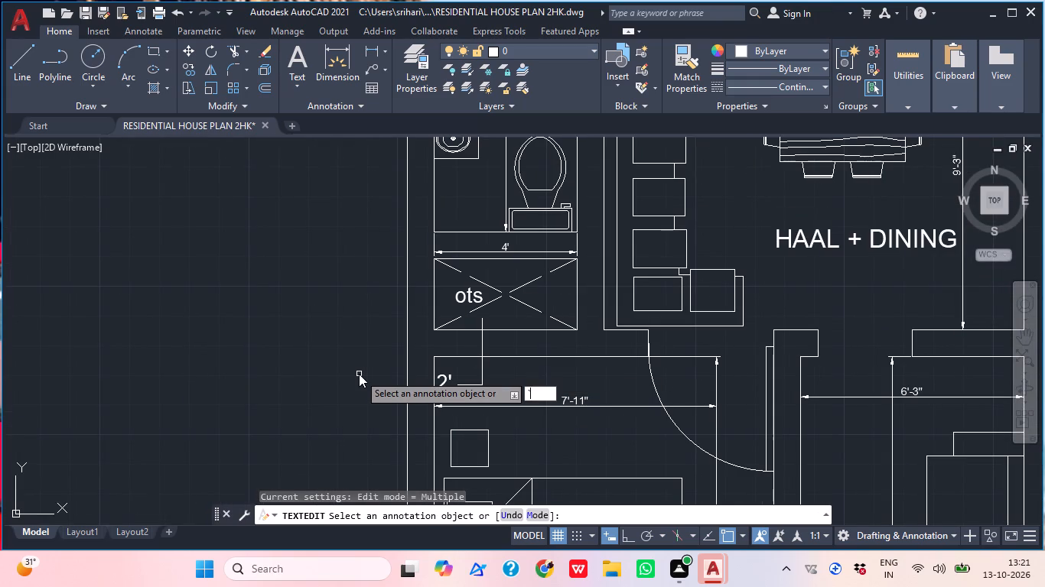
key("Escape")
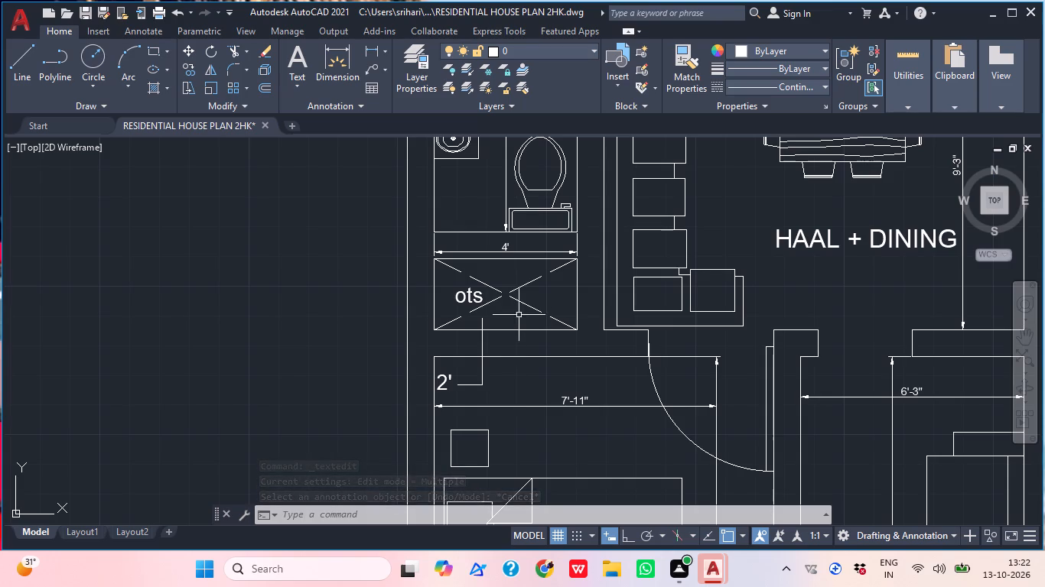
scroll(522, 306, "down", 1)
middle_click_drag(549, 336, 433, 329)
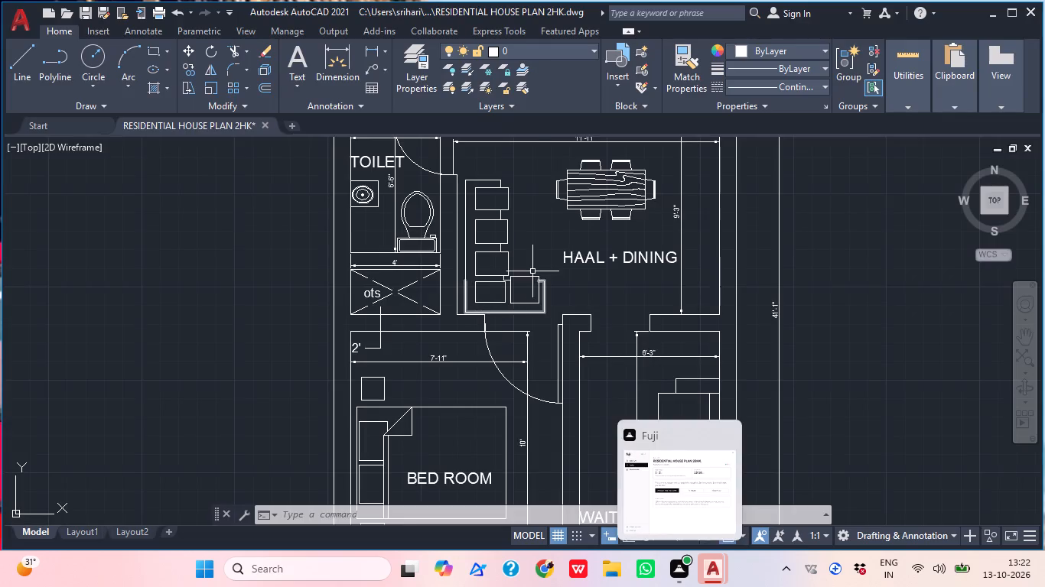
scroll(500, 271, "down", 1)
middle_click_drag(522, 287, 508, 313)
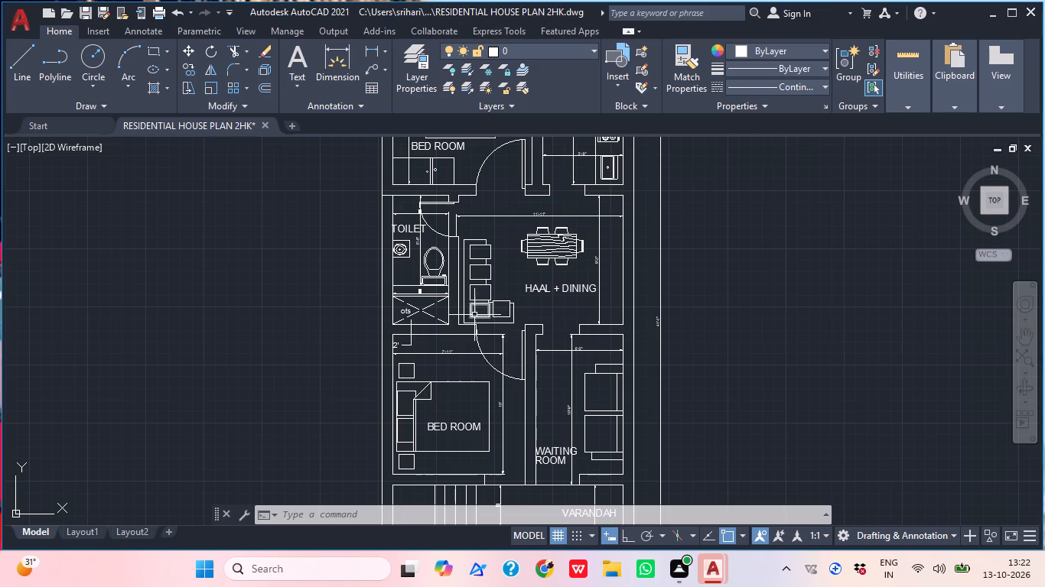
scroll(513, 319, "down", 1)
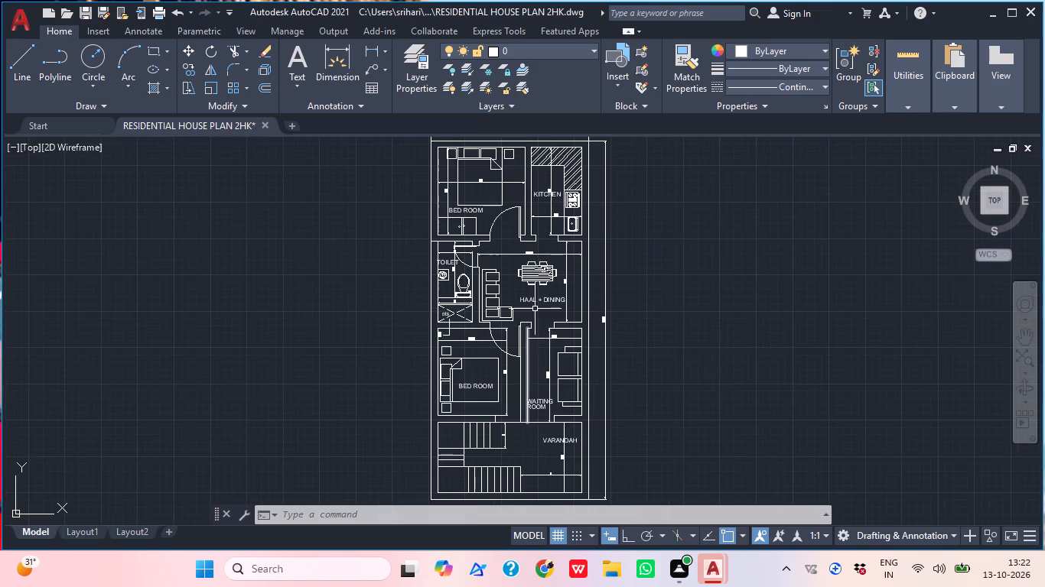
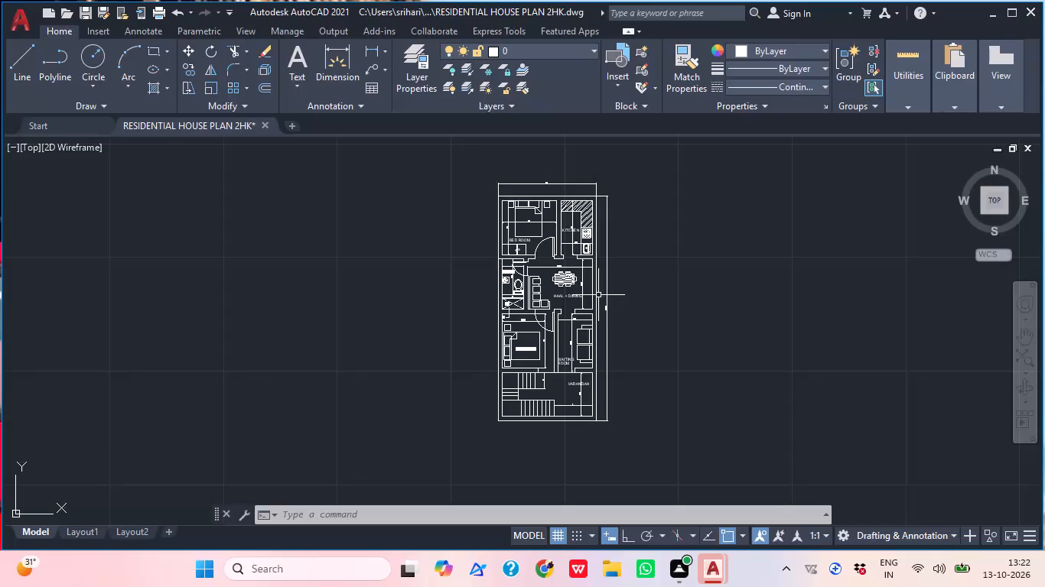
Save the residential house plan drawing.
key("ctrl+s")
Set up a plot of the model using the AutoCAD PDF (High Quality Print) plotter with inches as the units.
key("ctrl+p")
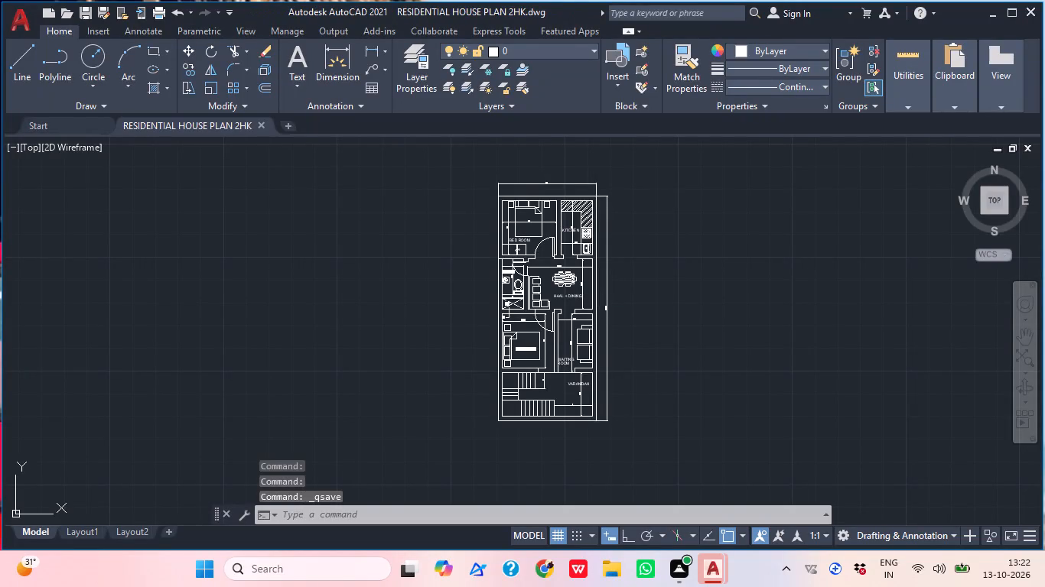
left_click(476, 174)
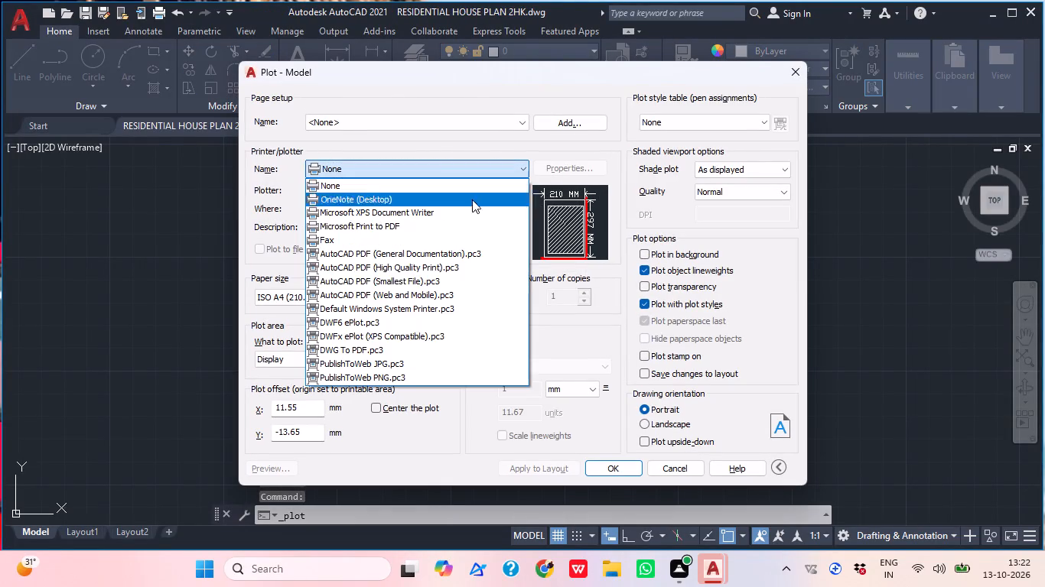
left_click(424, 271)
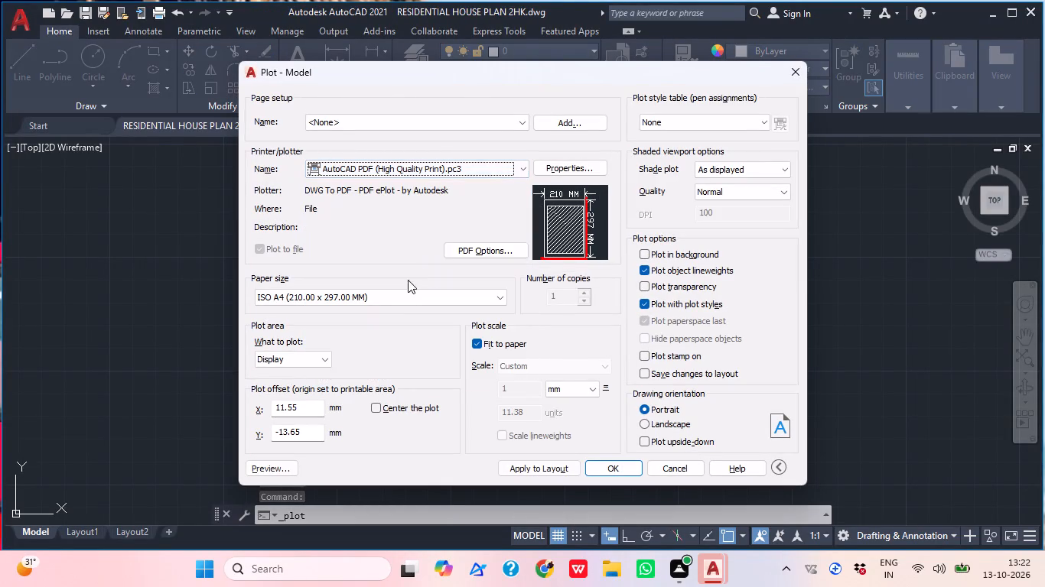
left_click(552, 390)
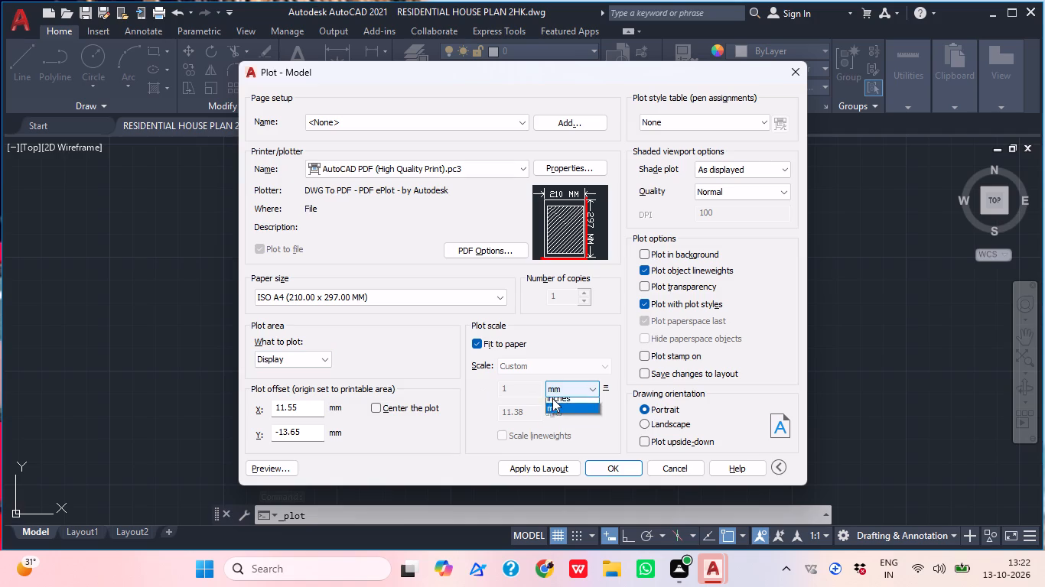
left_click(564, 400)
Set the plot area to a window enclosing the whole house plan with its outer dimensions, and preview the plot.
left_click(318, 362)
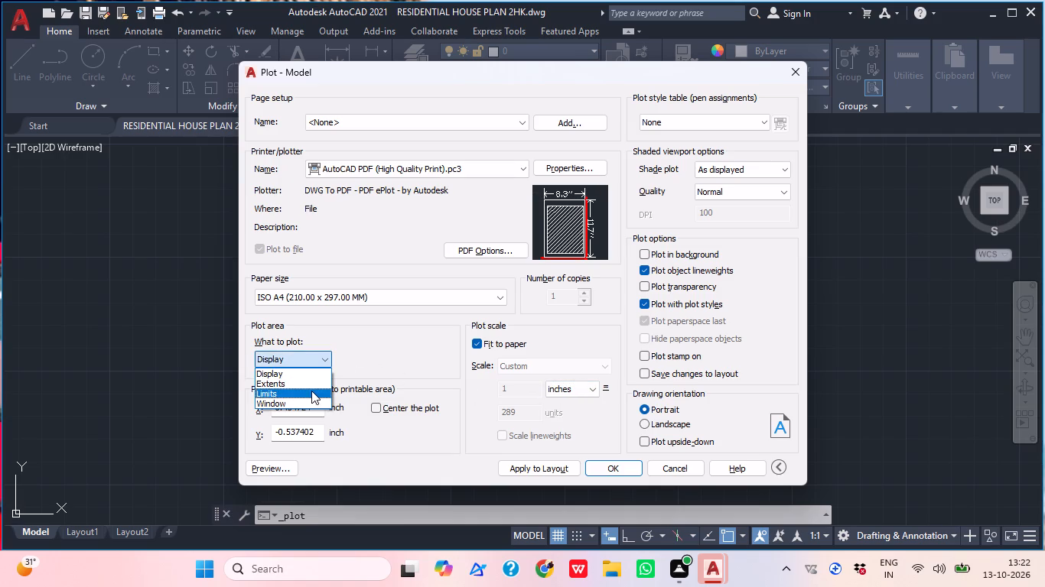
left_click(290, 401)
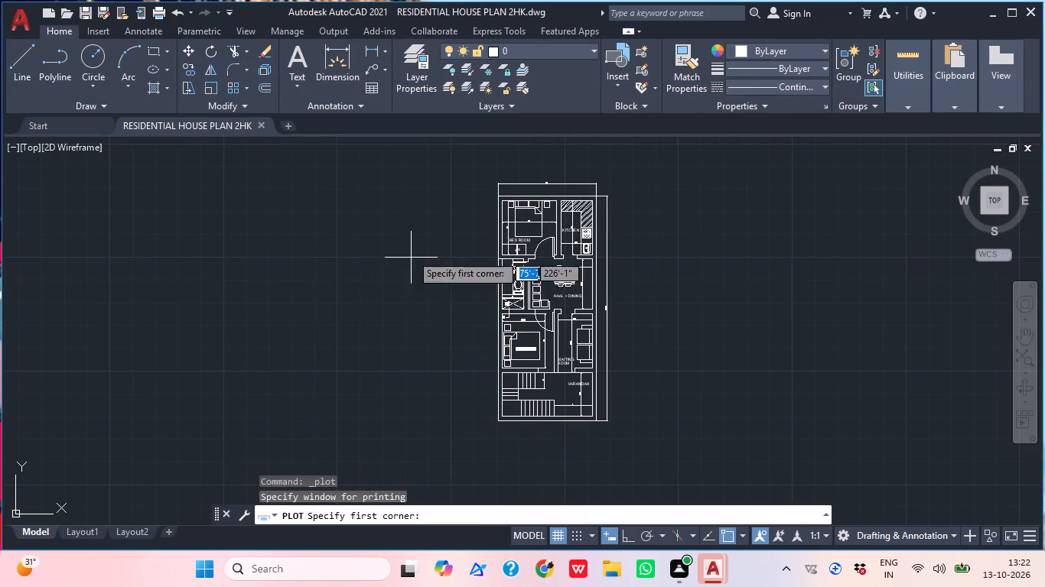
left_click(458, 151)
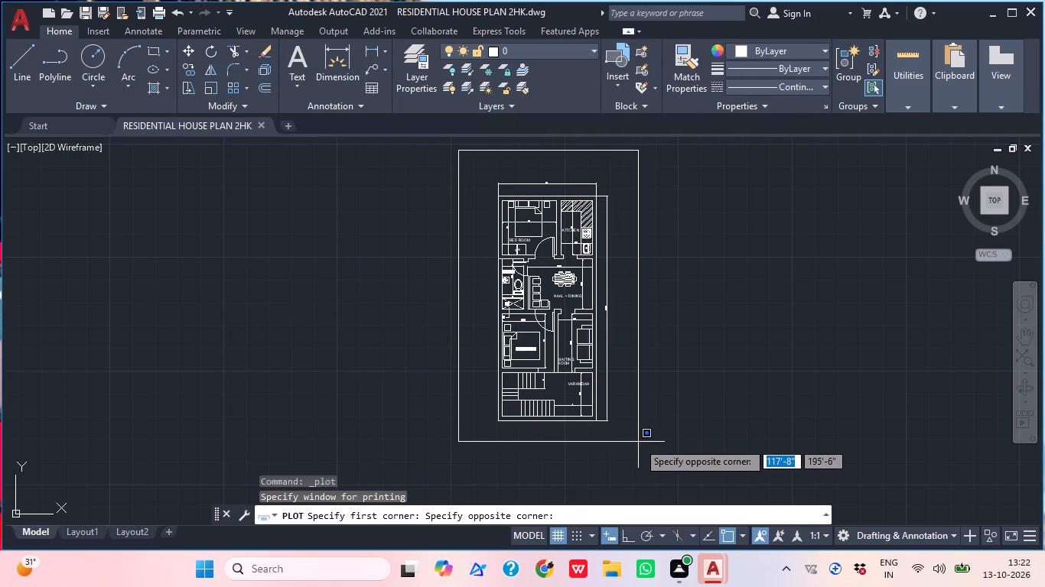
left_click(640, 443)
left_click(282, 461)
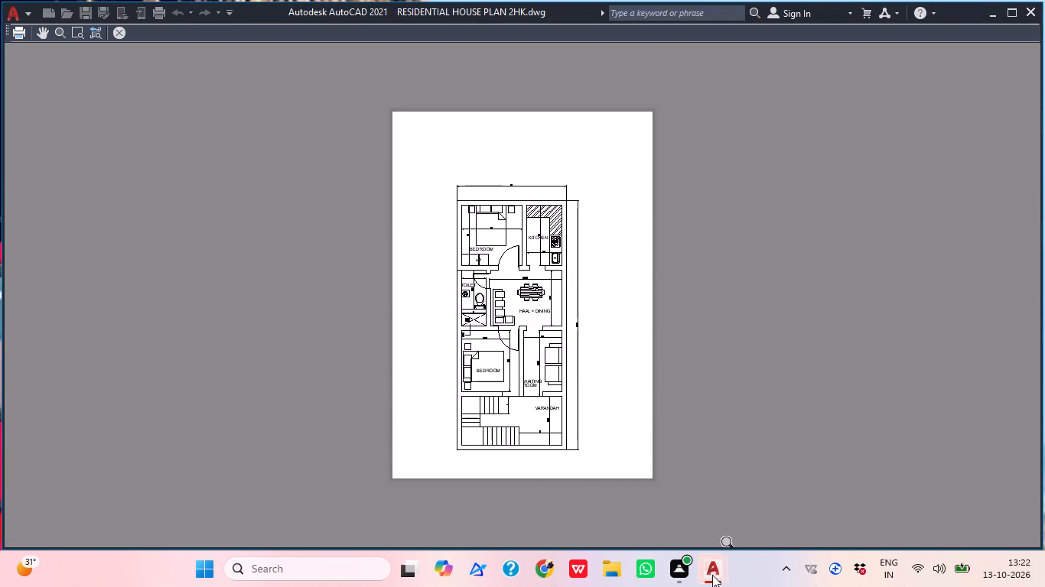
left_click(116, 35)
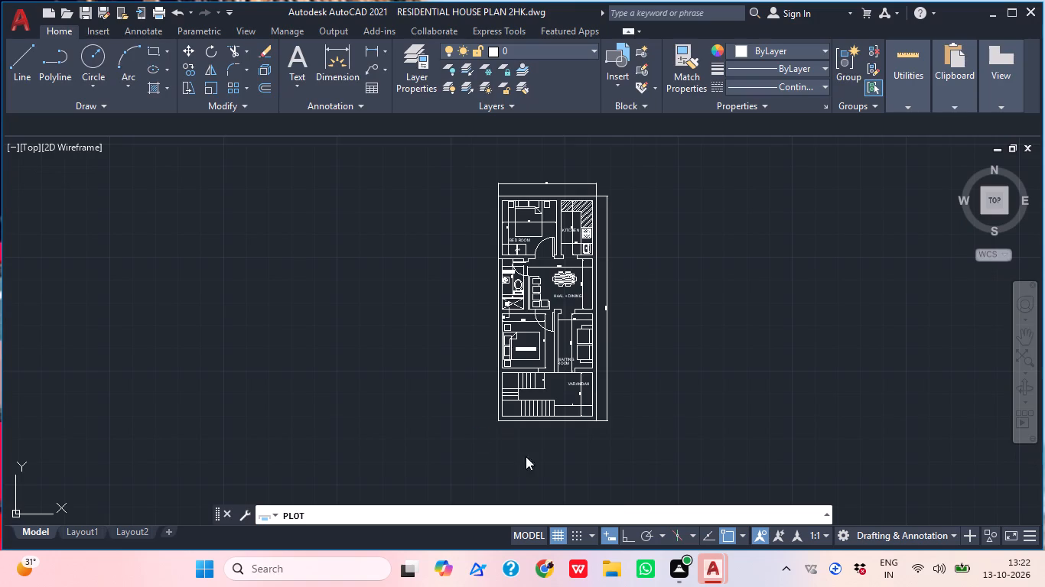
Plot the plan to RESIDENTIAL HOUSE PLAN 2HK-Model.pdf in the AUTO CADD folder in Documents.
left_click(604, 458)
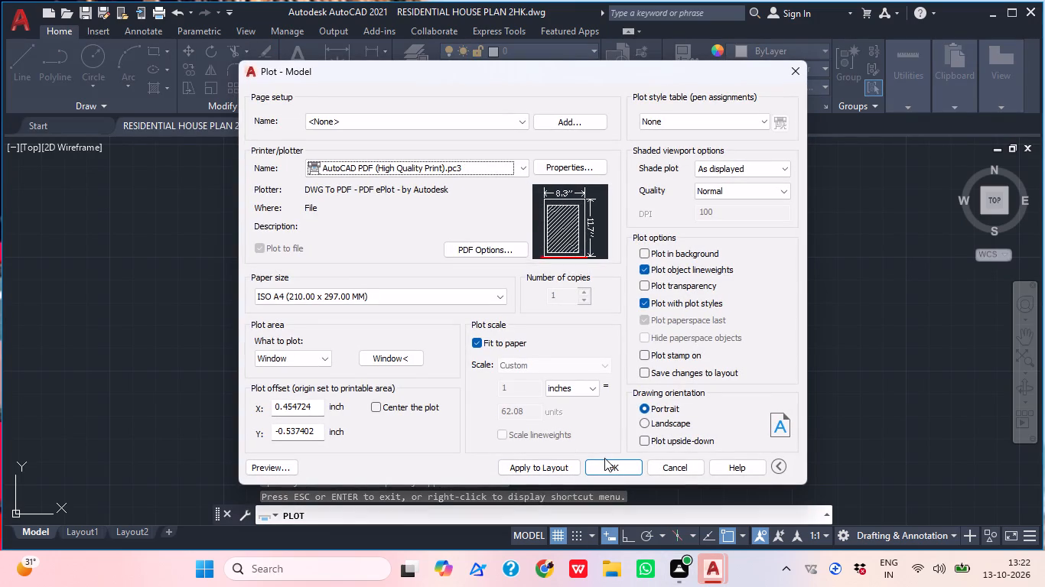
left_click(605, 462)
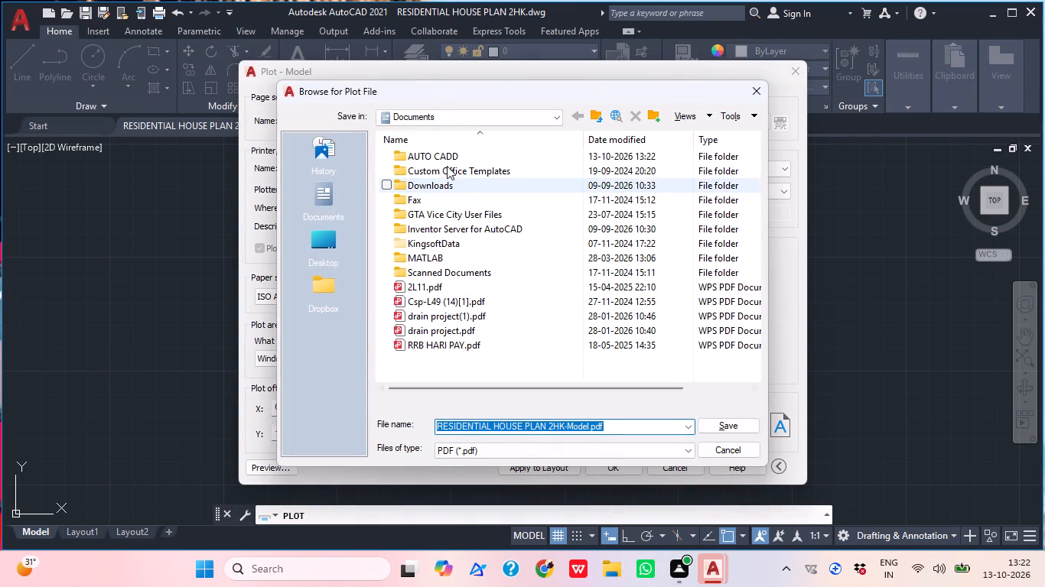
double_click(444, 159)
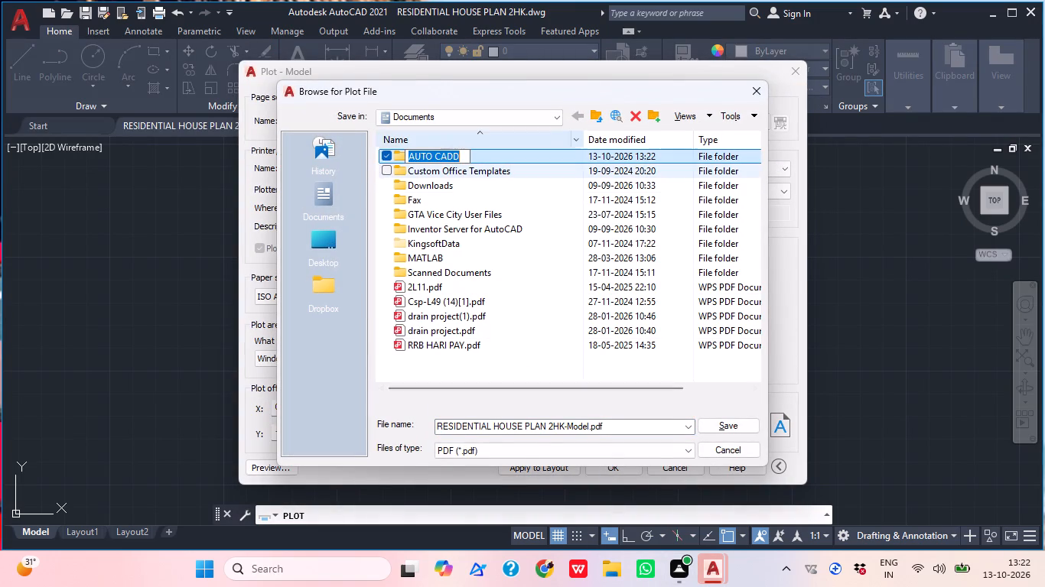
double_click(476, 149)
double_click(476, 149)
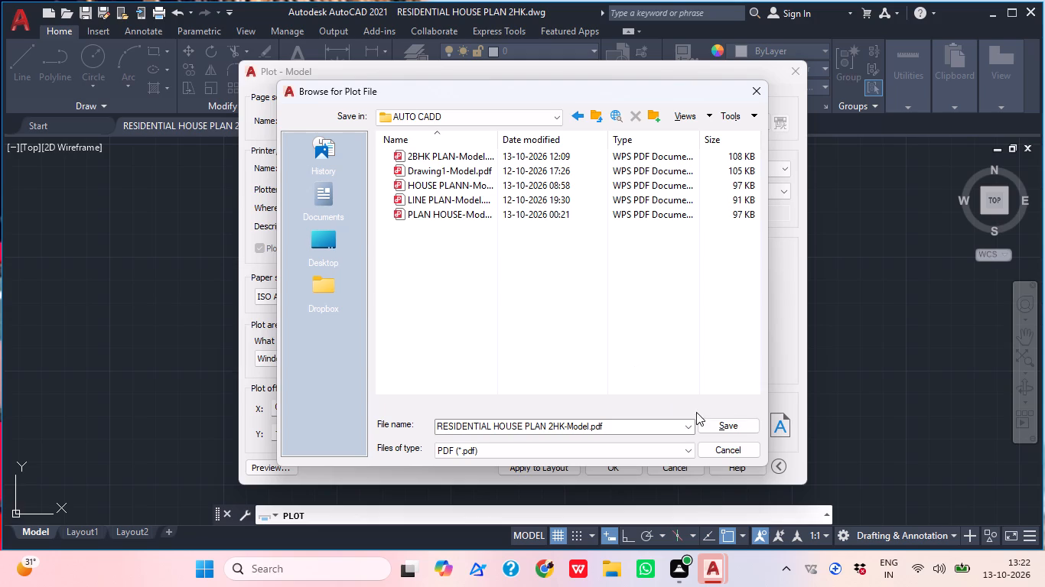
left_click(732, 430)
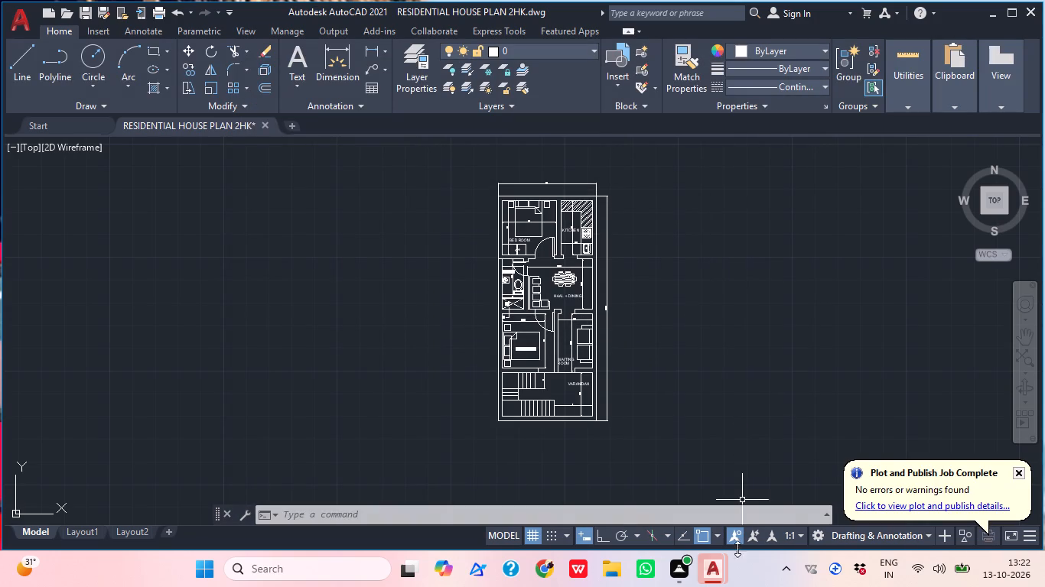